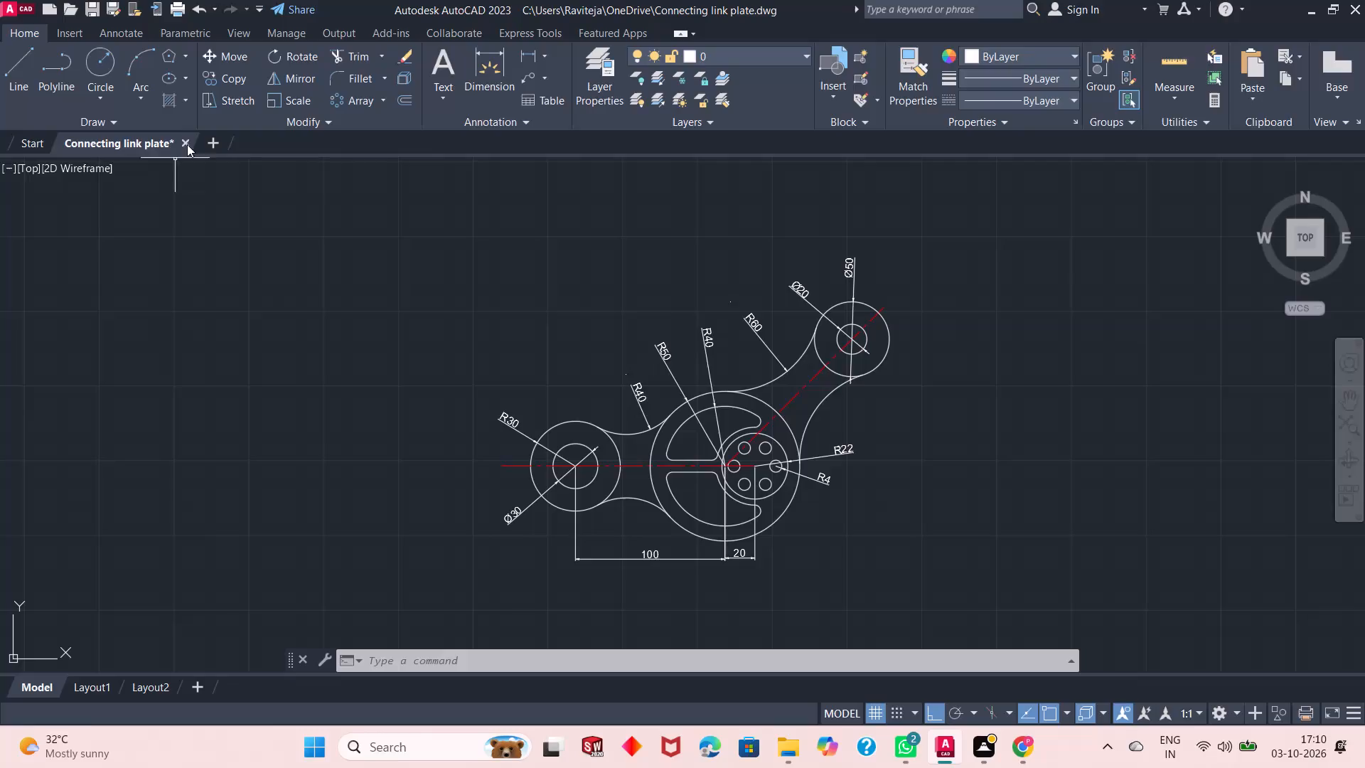
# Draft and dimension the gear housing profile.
# Close the Connecting link plate drawing without saving its changes and start a new blank drawing.
pyautogui.click(187, 144)
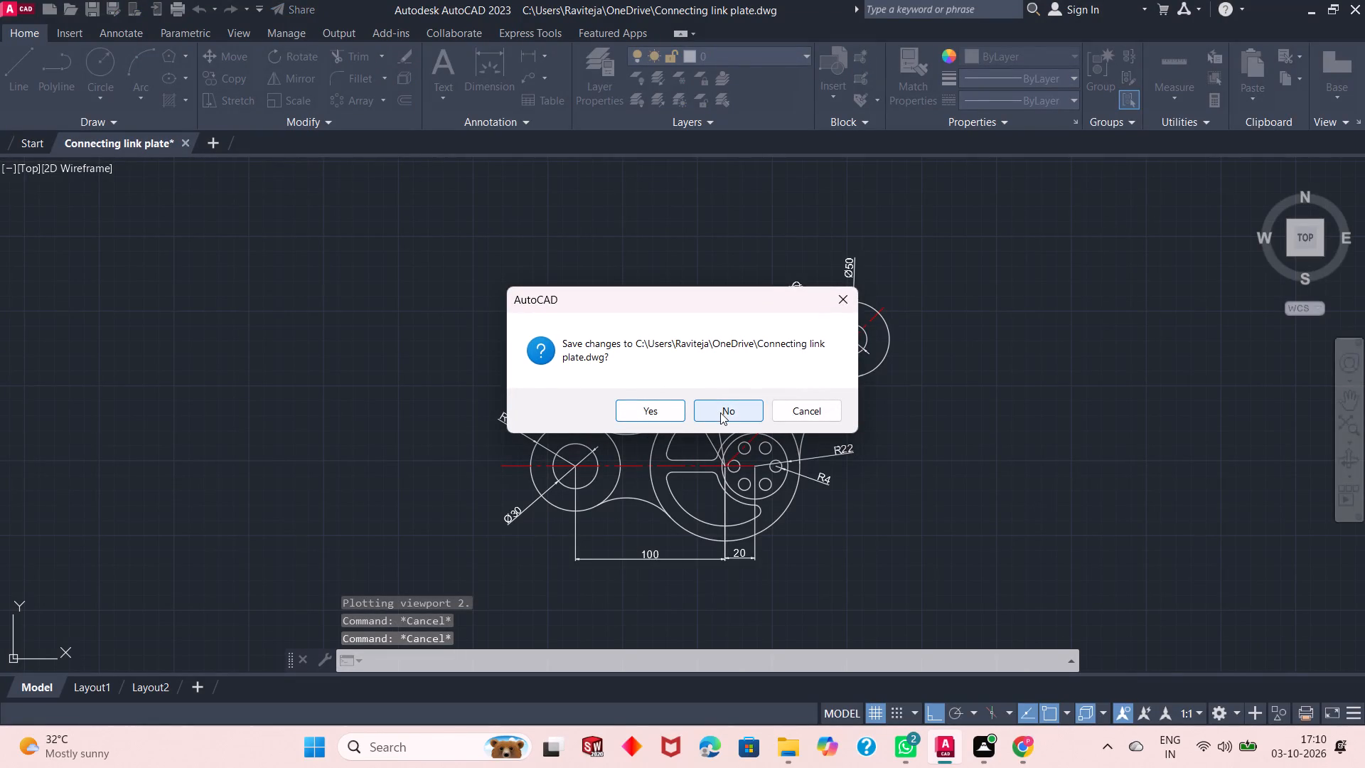
pyautogui.click(720, 412)
pyautogui.click(127, 347)
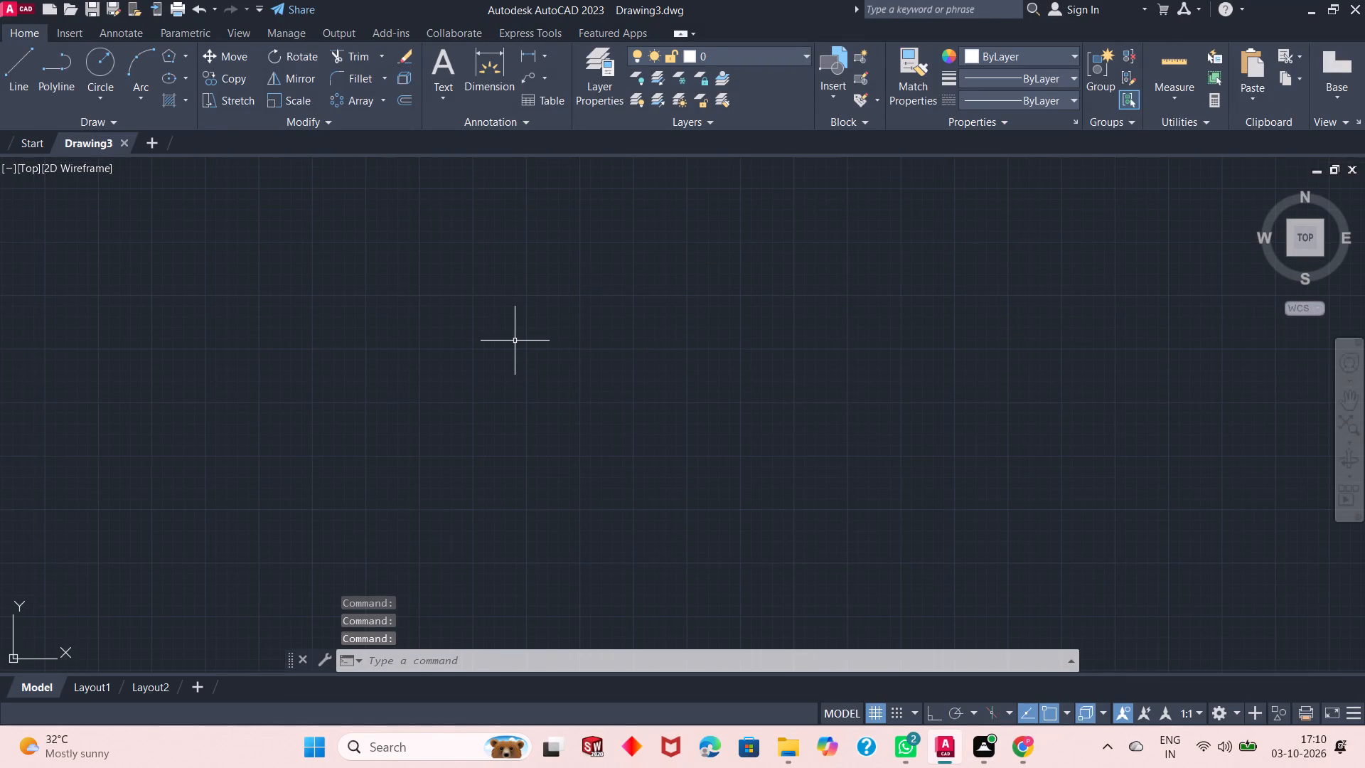
# Turn on command log file recording with LOGFILEON for the new drawing.
pyautogui.click(445, 659)
pyautogui.write('log')
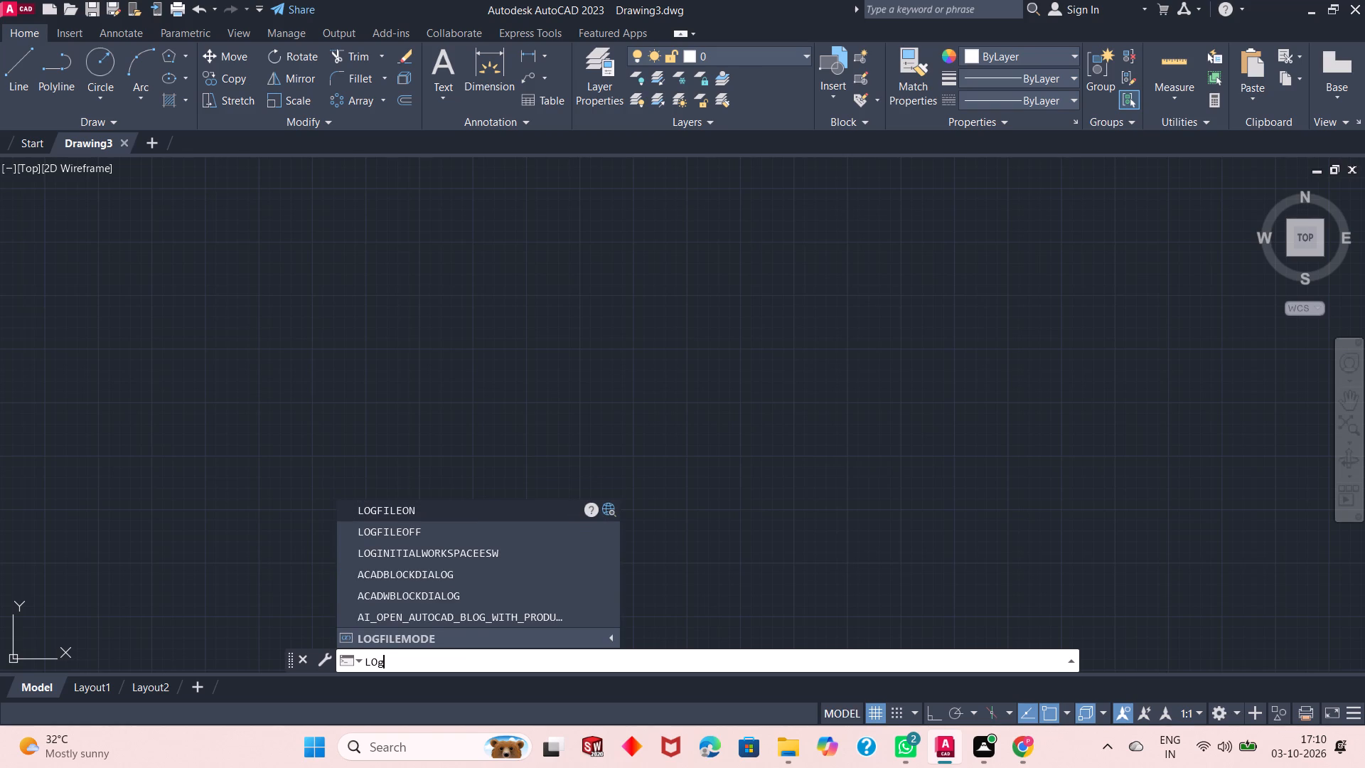
pyautogui.click(446, 511)
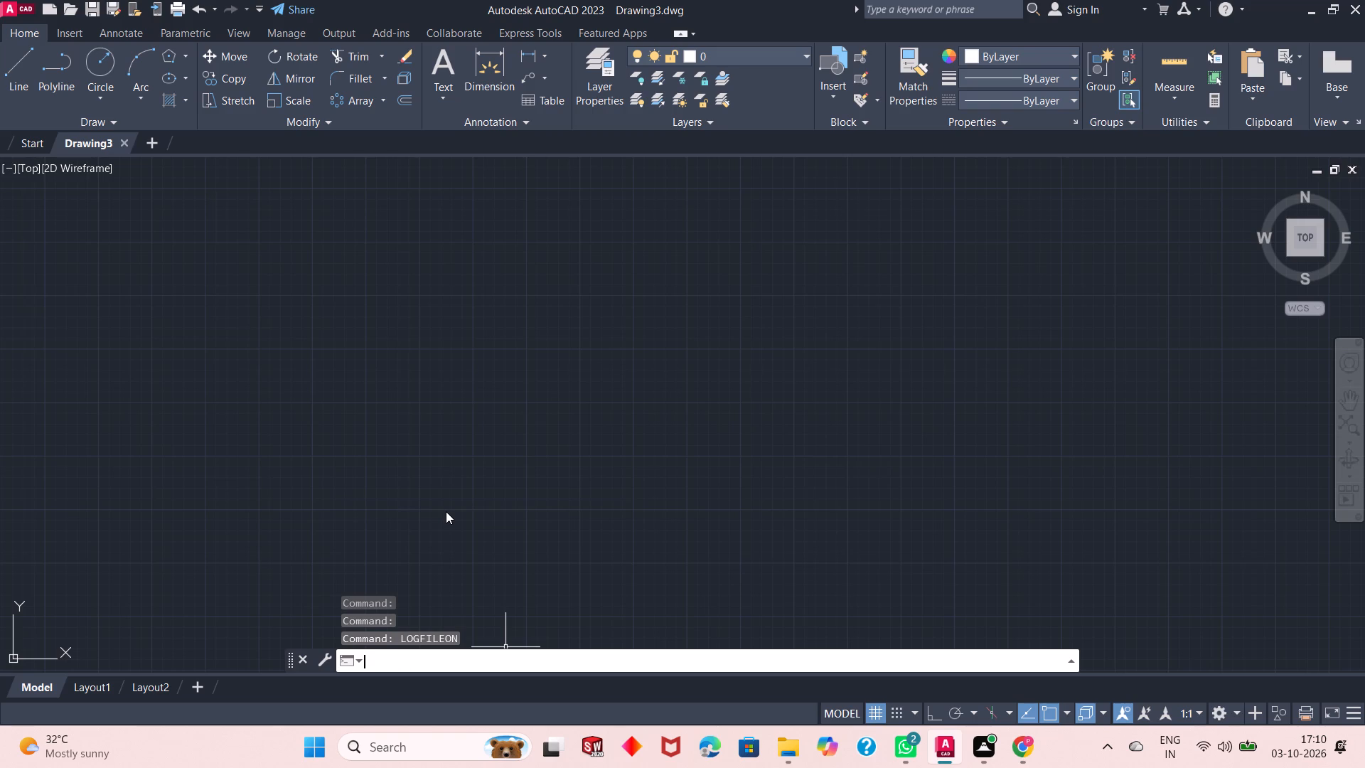
# Set the model space limits with lower-left corner 0,0 and upper-right corner 100,100.
pyautogui.write('lim')
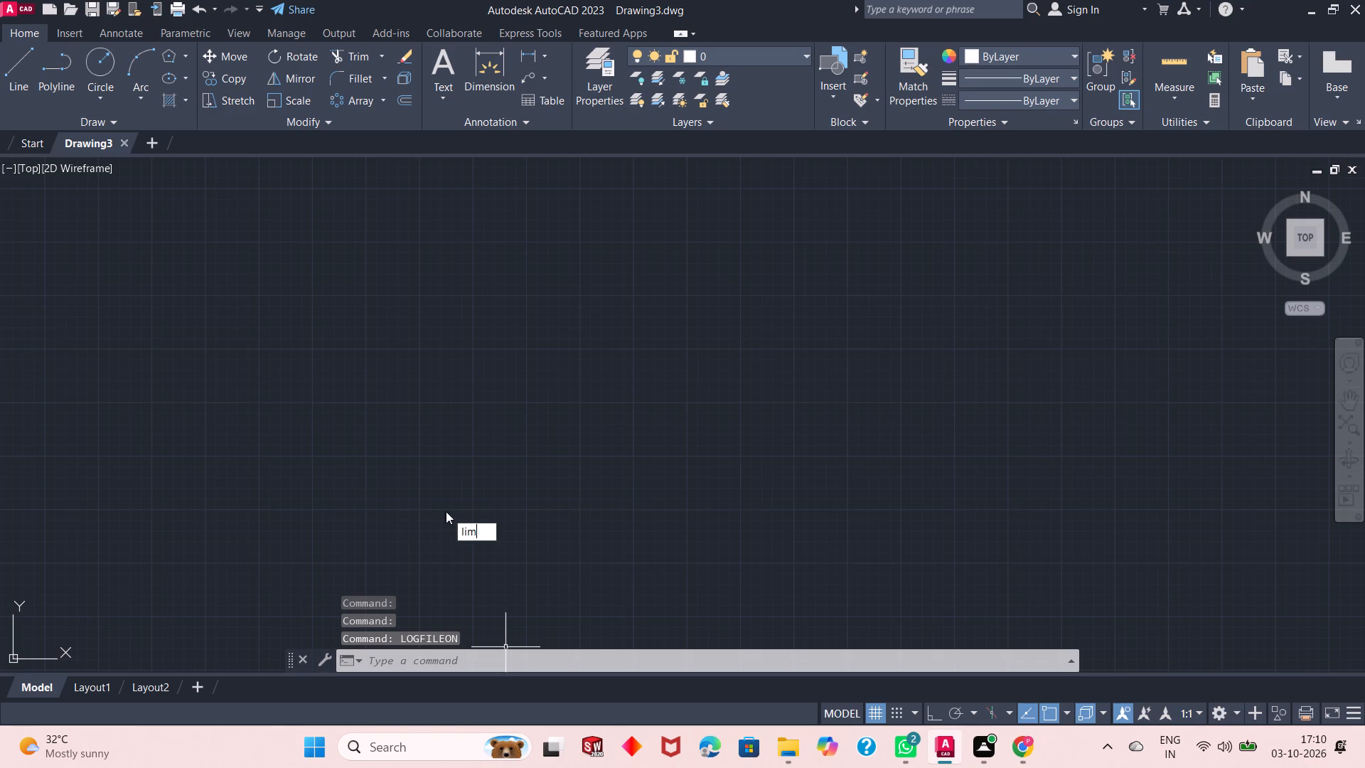
pyautogui.press('Return')
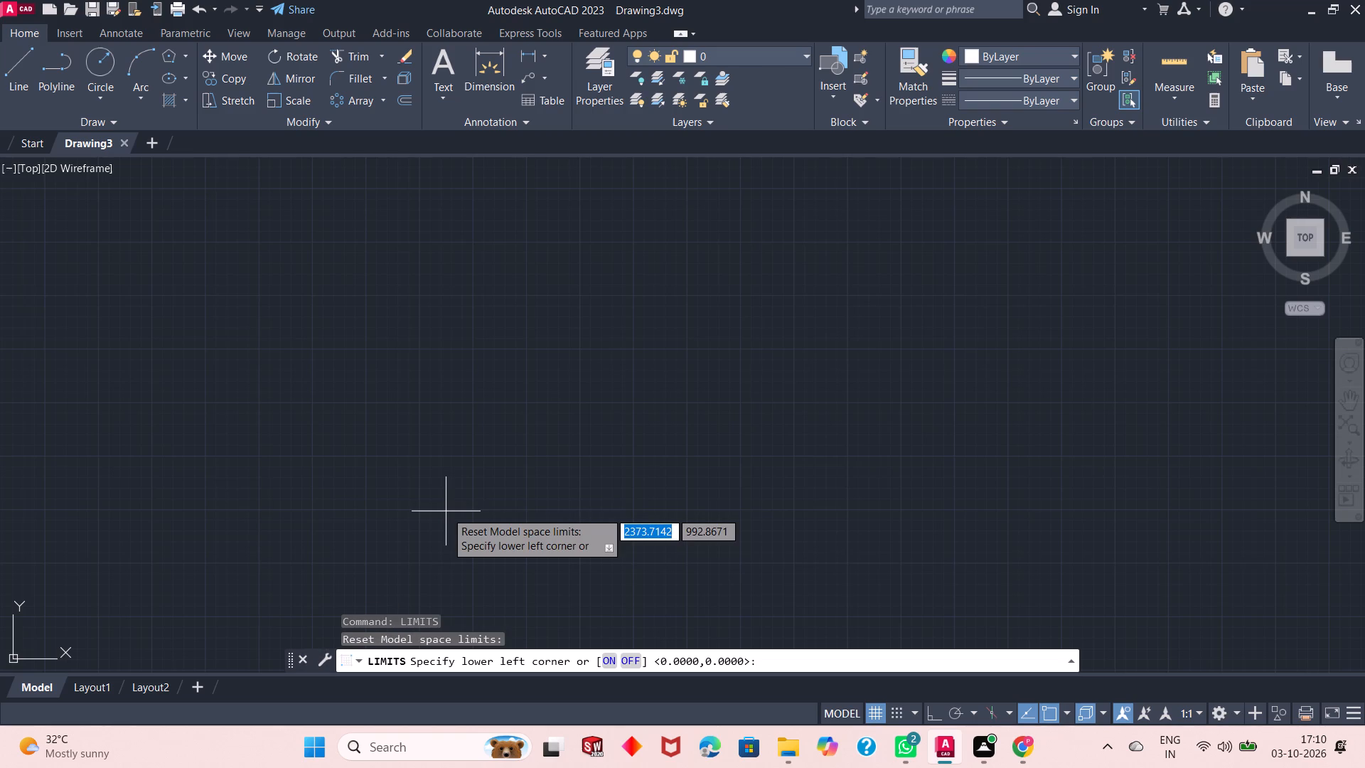
pyautogui.write('0,0')
pyautogui.press('Return')
pyautogui.write('100,100')
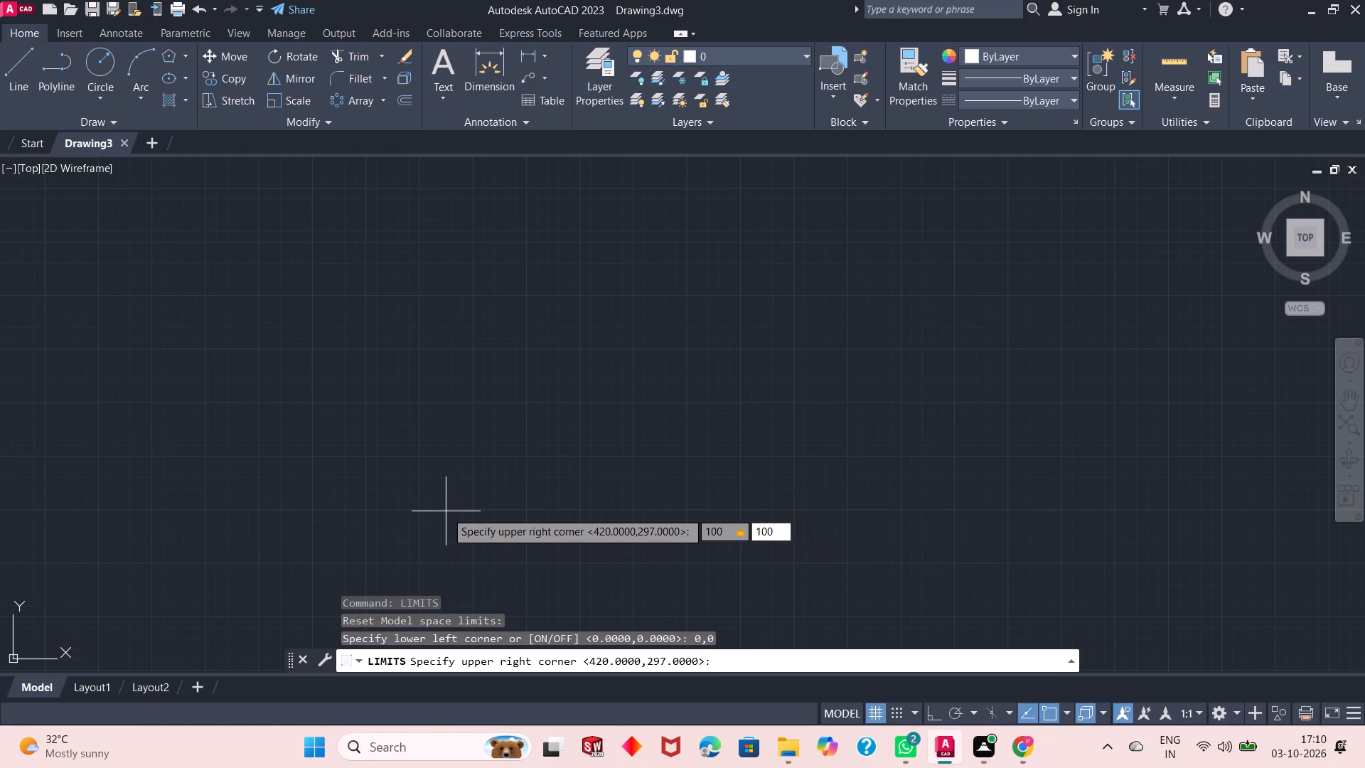
pyautogui.press('Return')
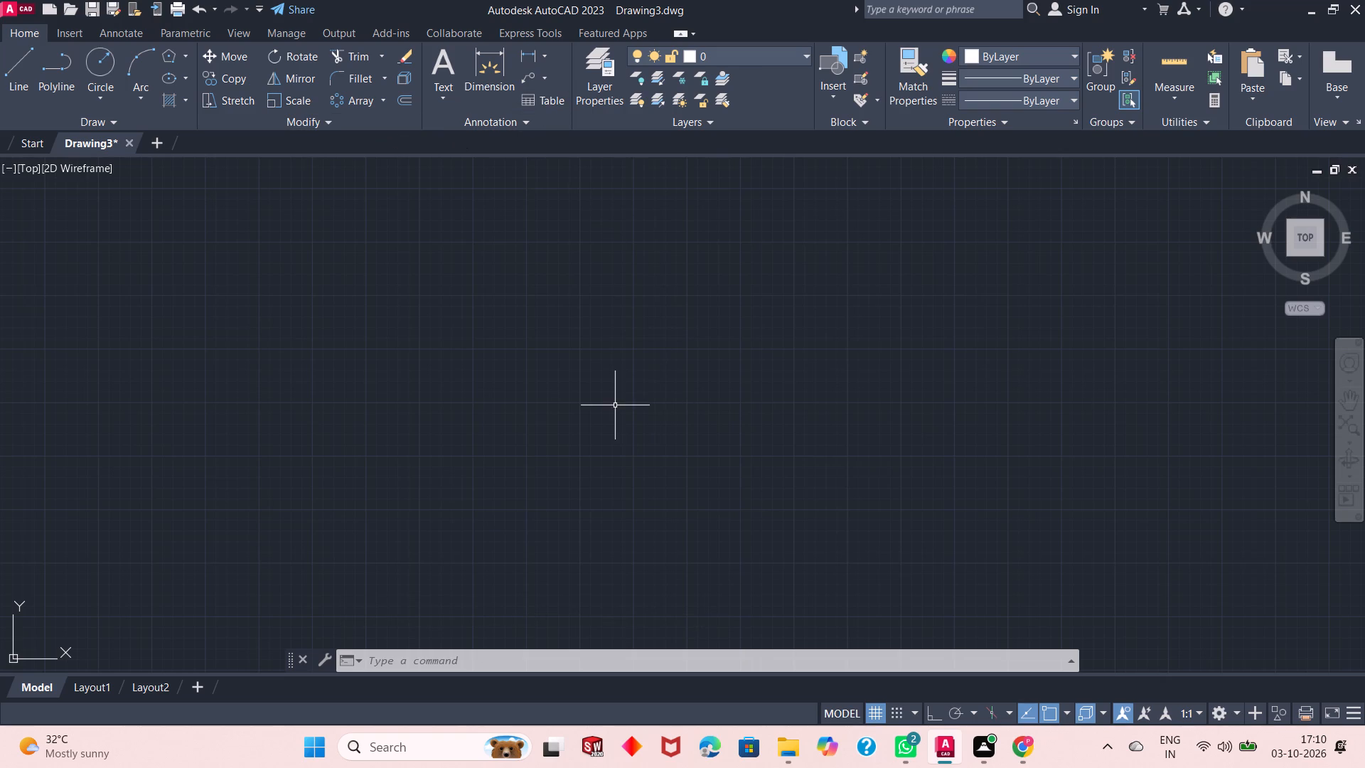
# Create a new layer and set its color to index 51, light yellow.
pyautogui.click(594, 65)
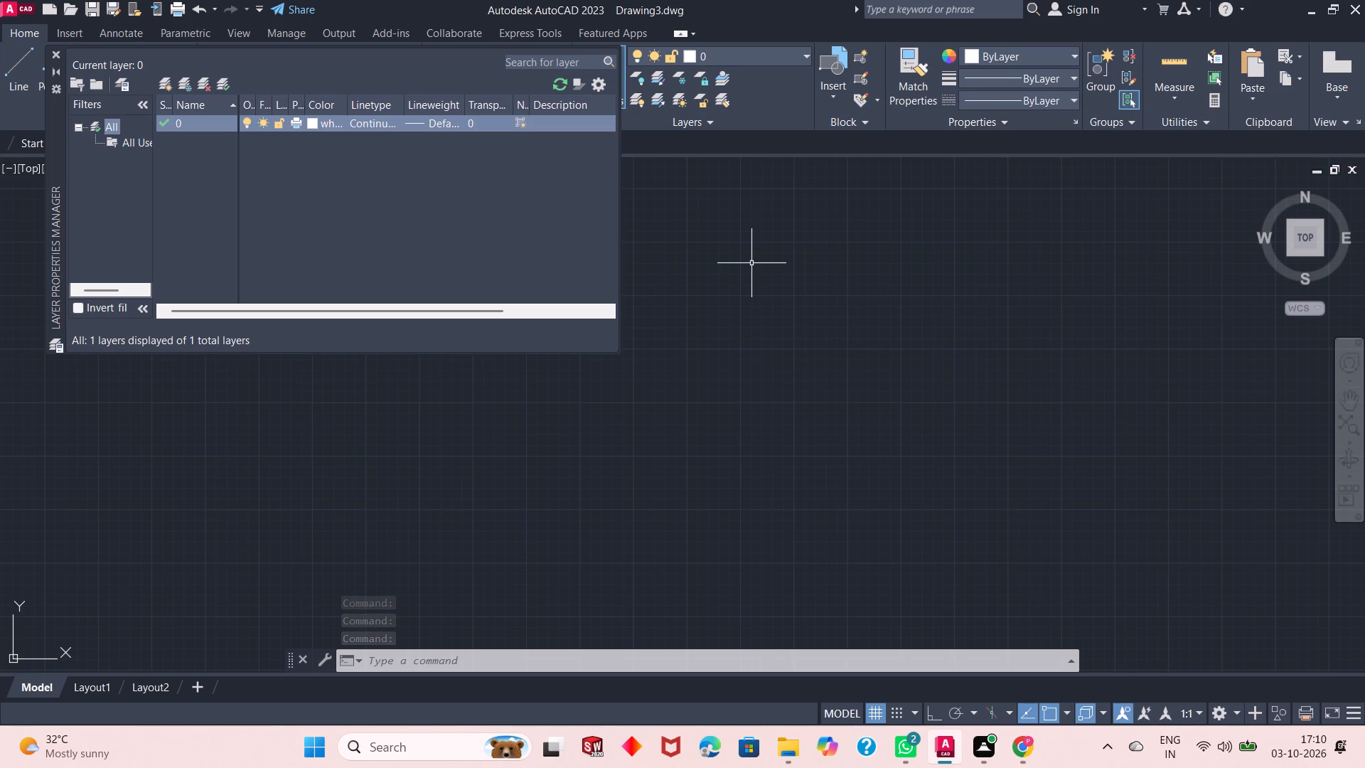
pyautogui.click(166, 90)
pyautogui.click(306, 144)
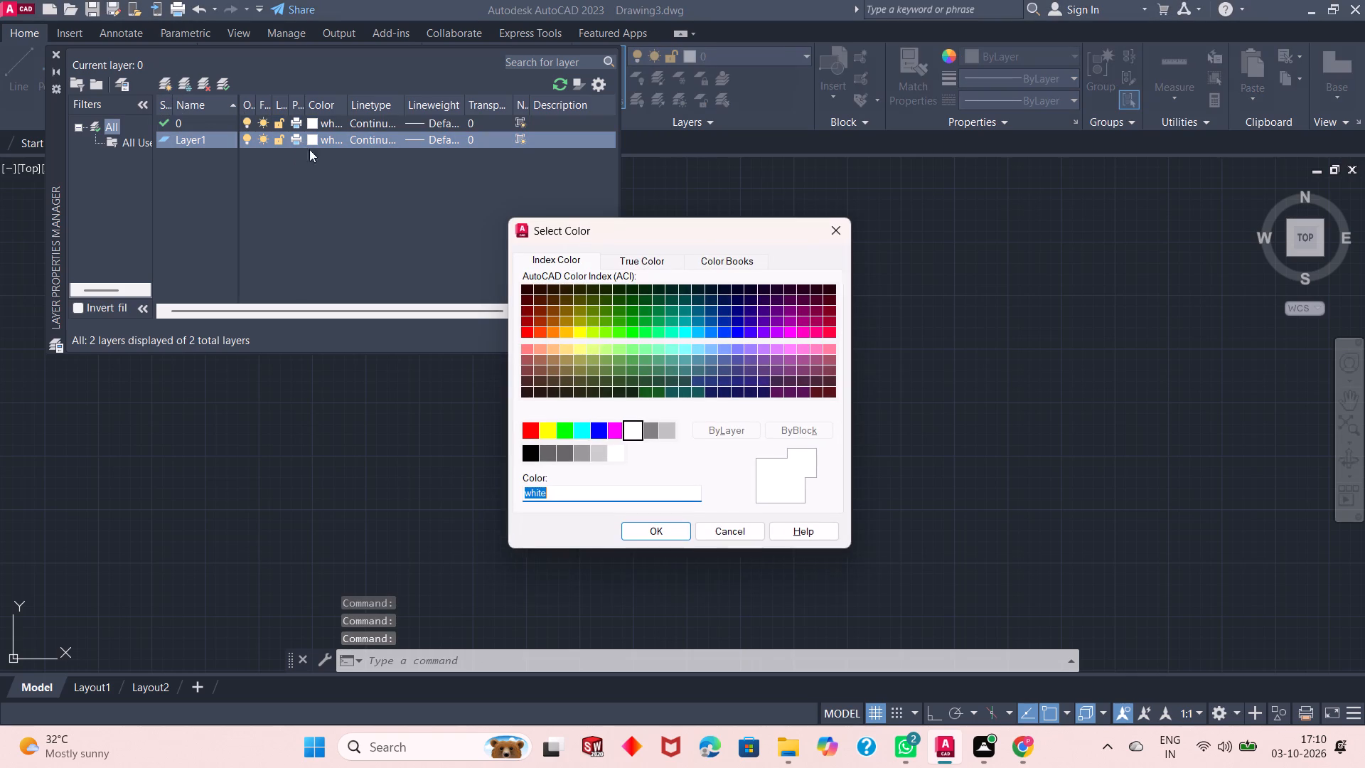
pyautogui.click(582, 346)
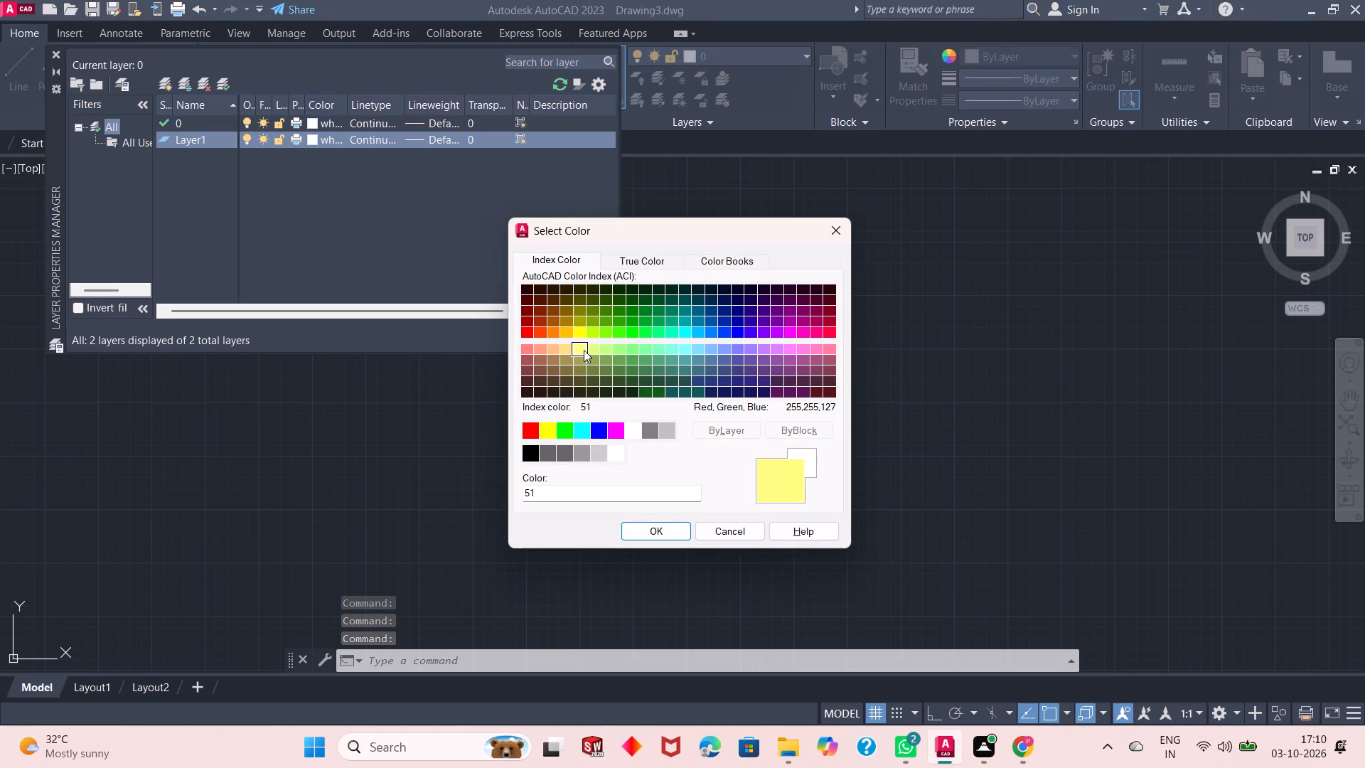
pyautogui.click(662, 532)
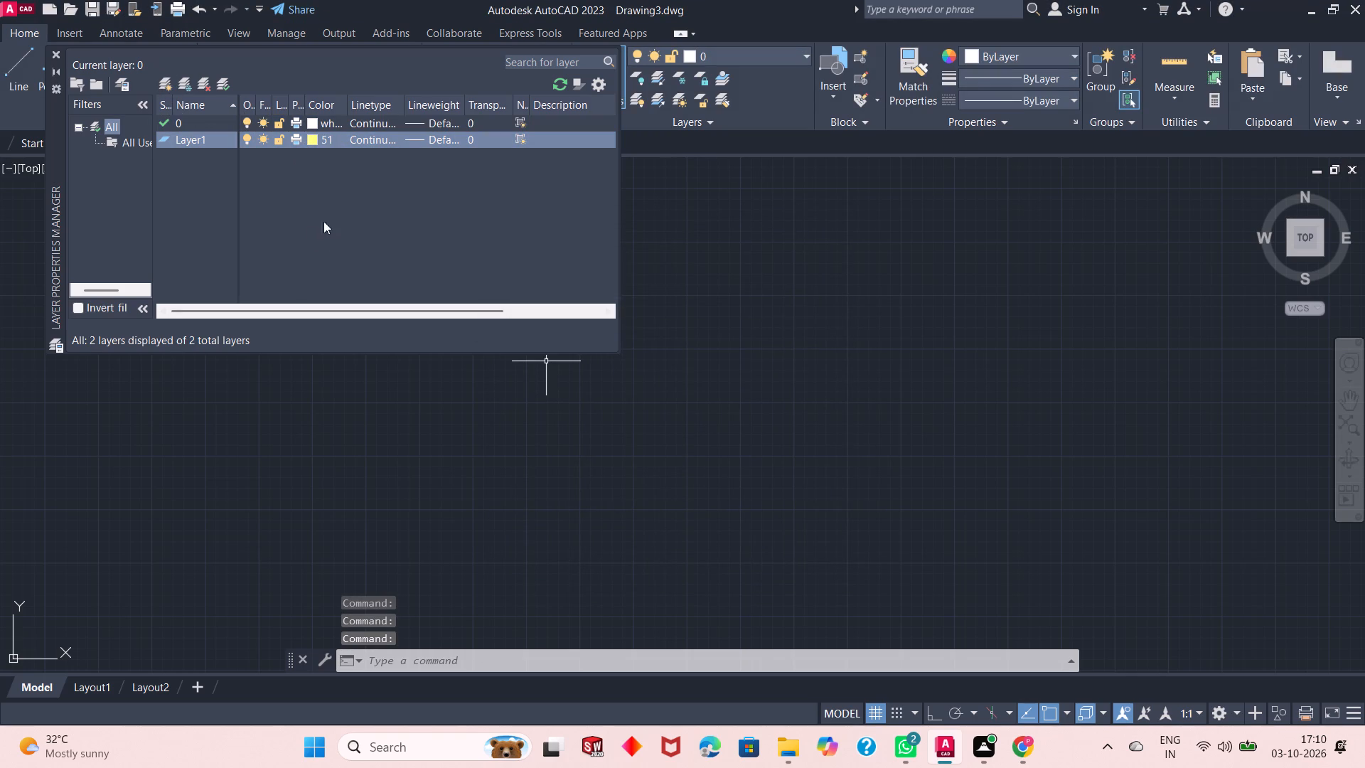
# Load the CENTER2 linetype from acadiso.lin and assign it to the new yellow layer.
pyautogui.click(375, 140)
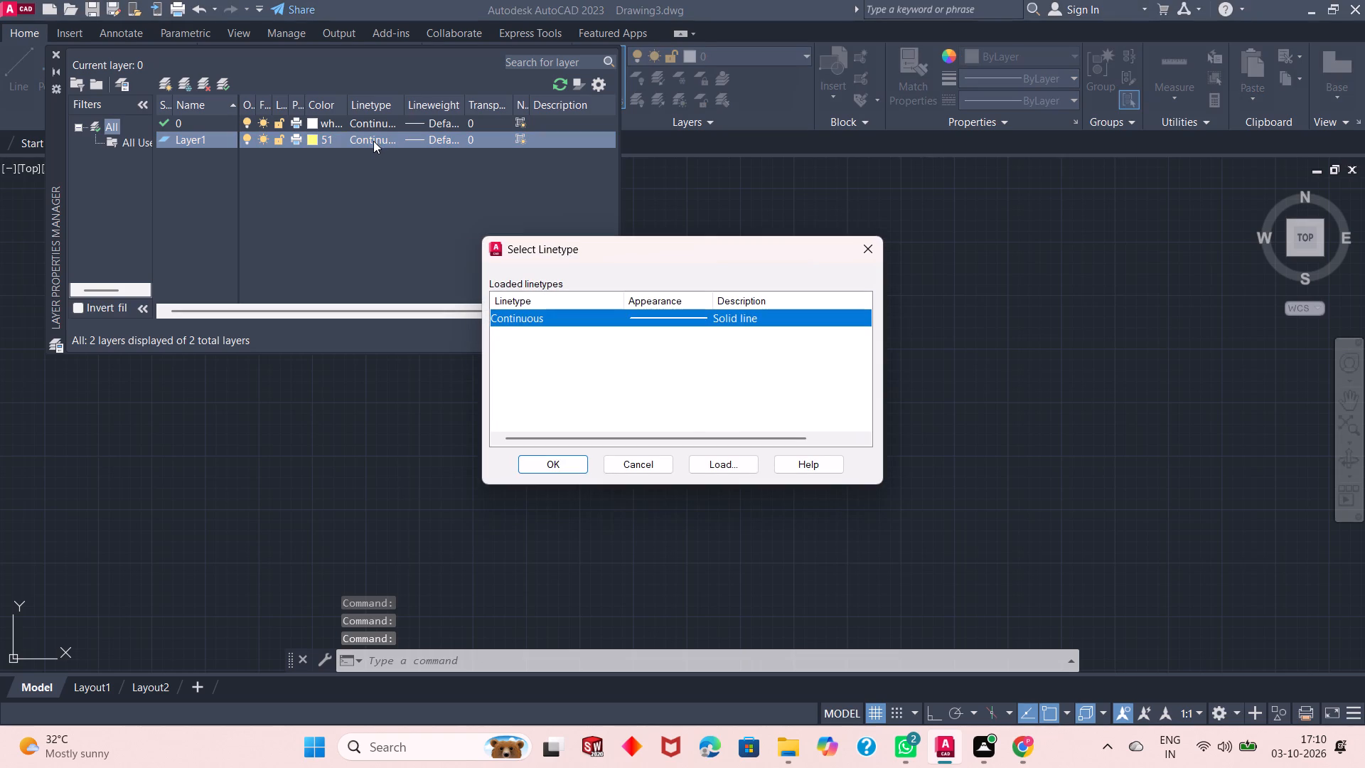
pyautogui.click(733, 462)
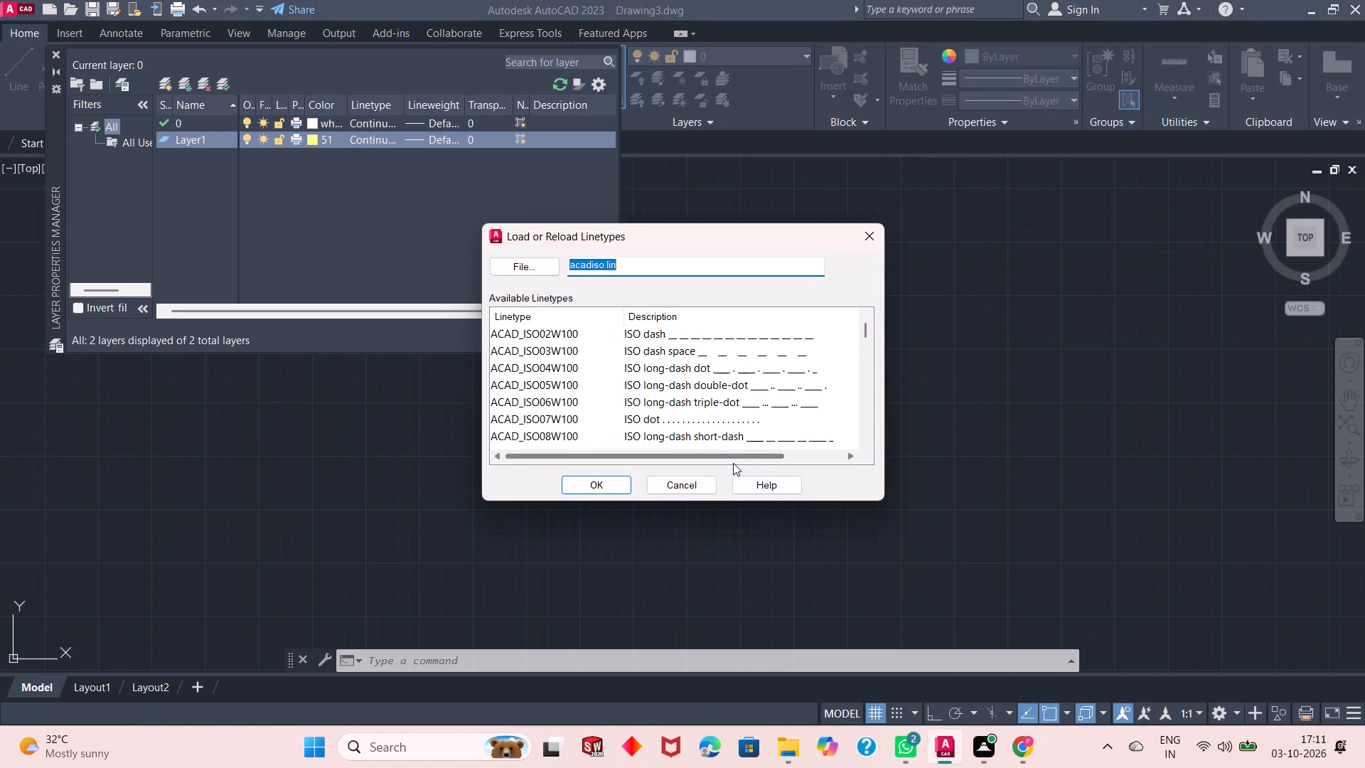
pyautogui.scroll(-4, 689, 384)
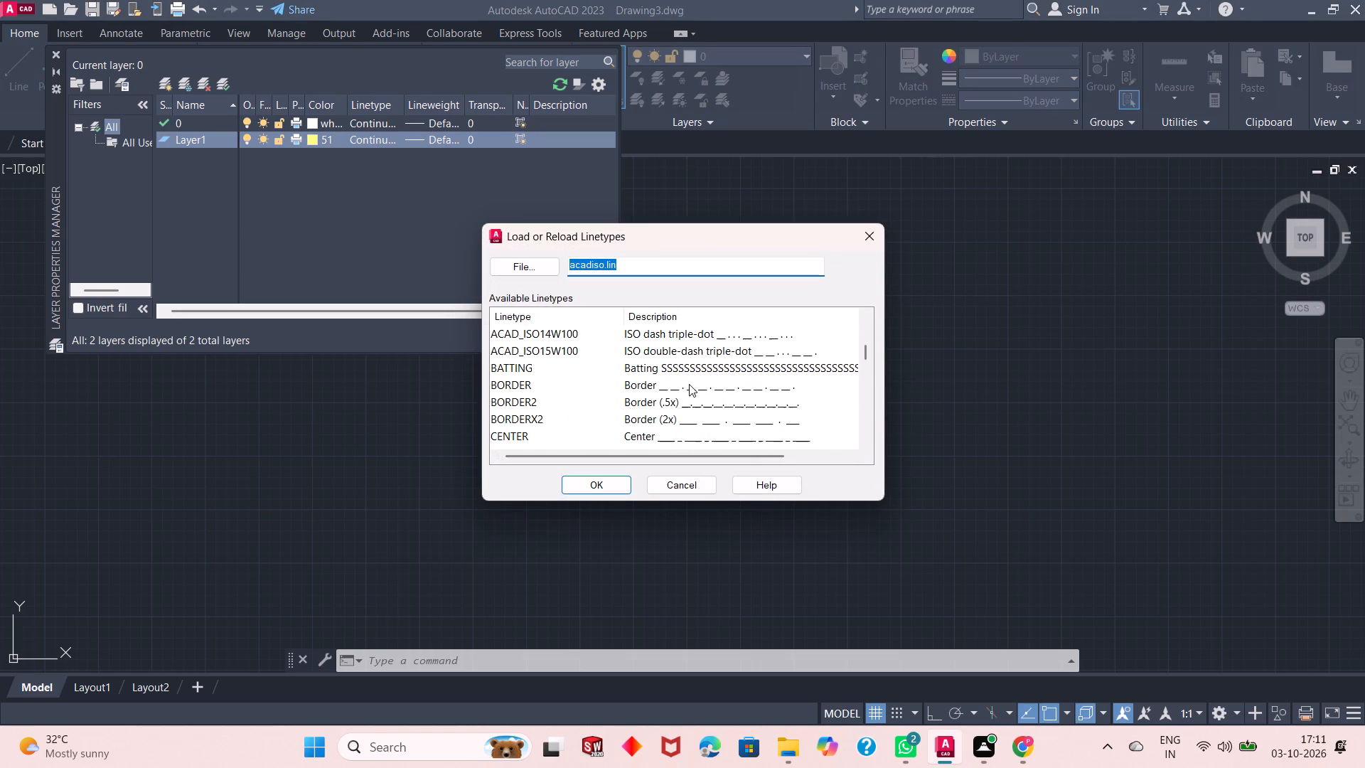
pyautogui.scroll(-1, 689, 384)
pyautogui.click(689, 405)
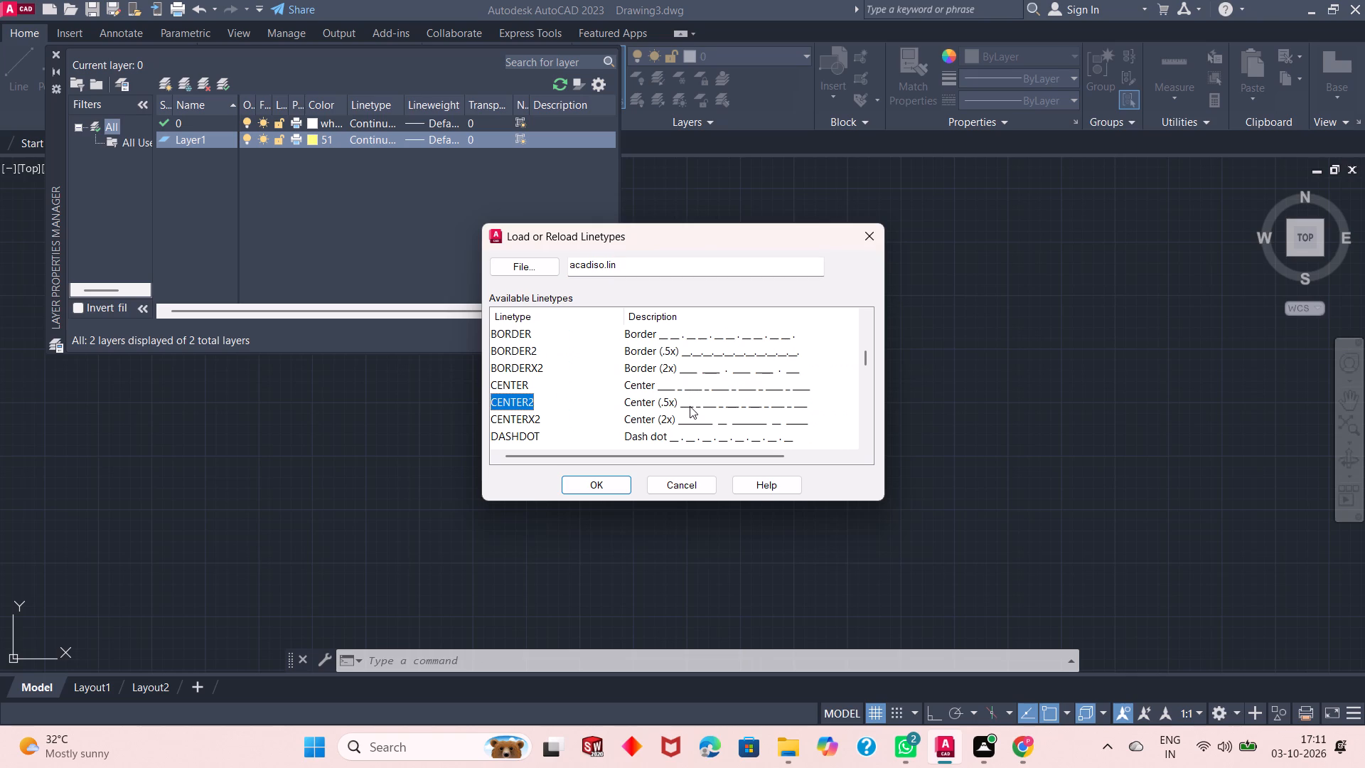
pyautogui.click(603, 481)
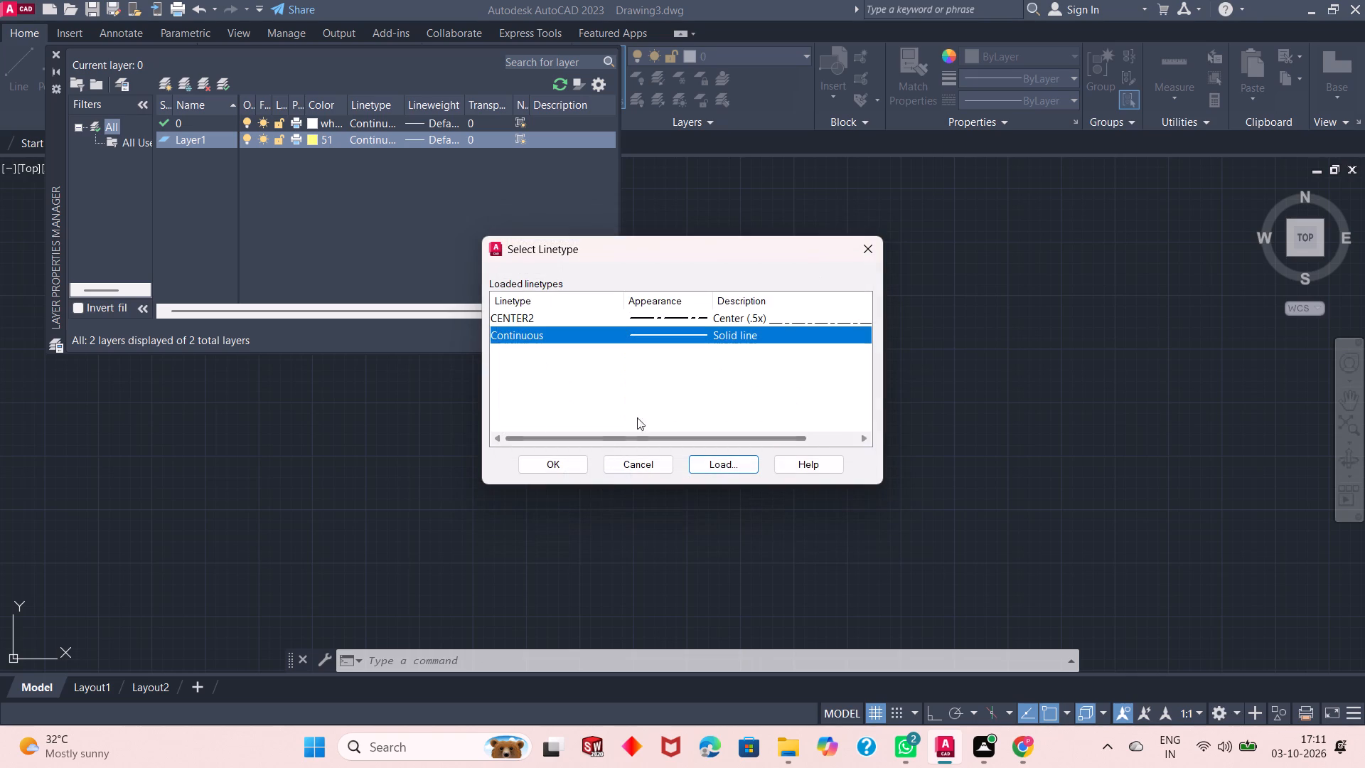
pyautogui.click(694, 316)
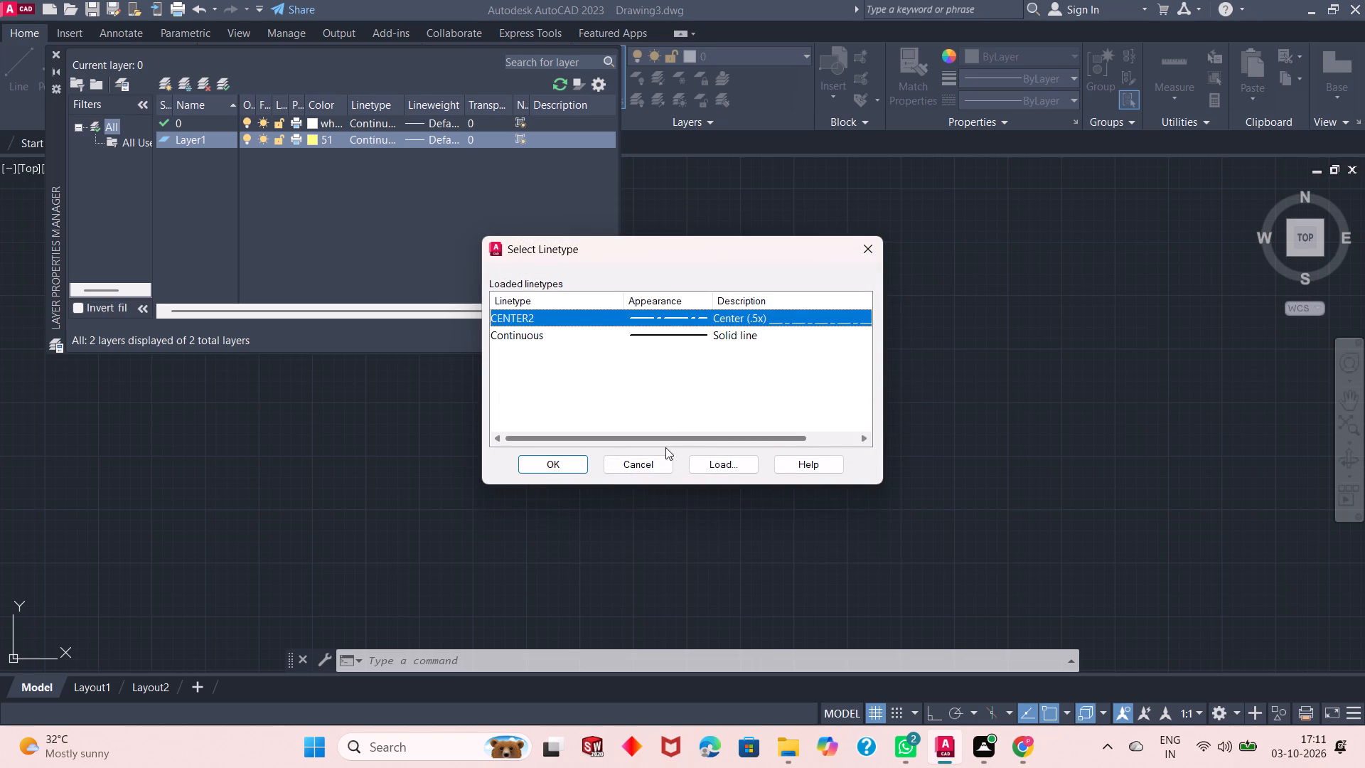
pyautogui.click(572, 461)
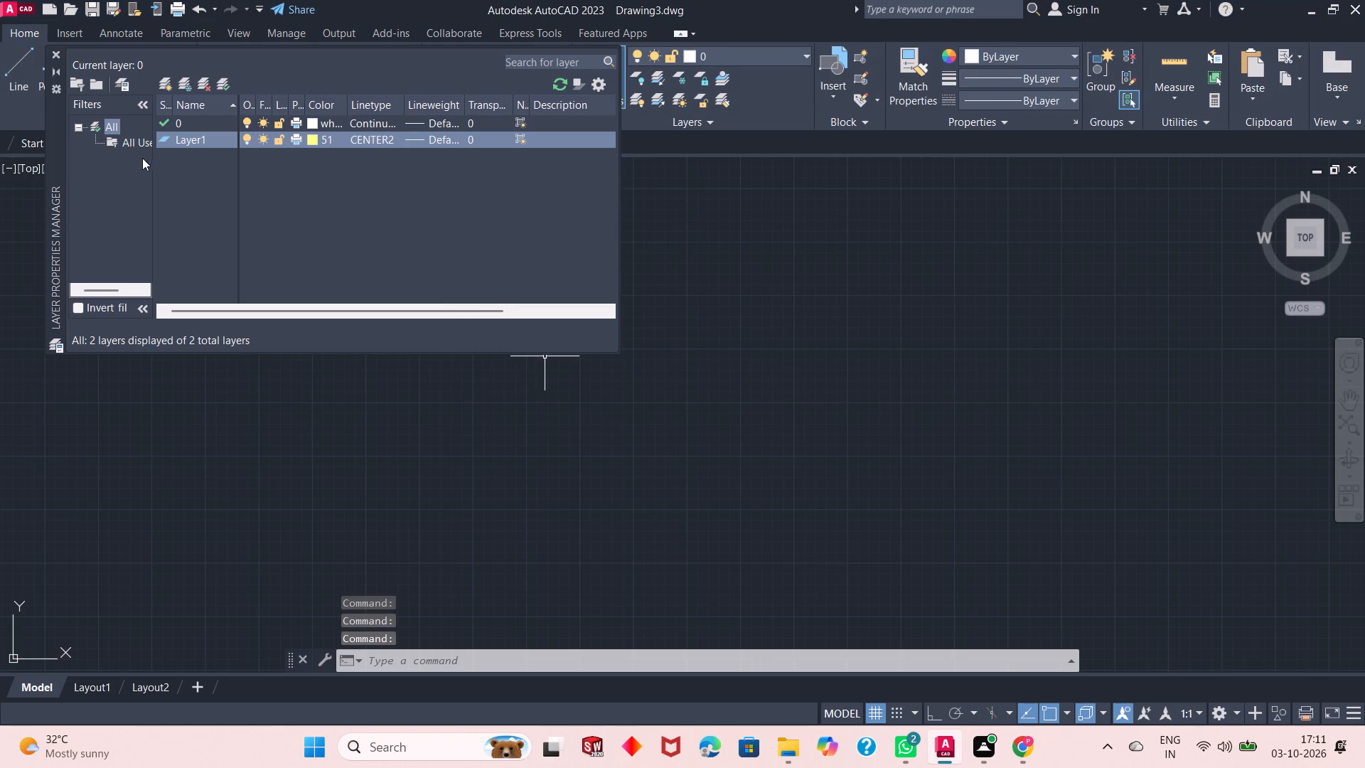
# Make the yellow CENTER2 layer current and close the layer manager.
pyautogui.click(227, 91)
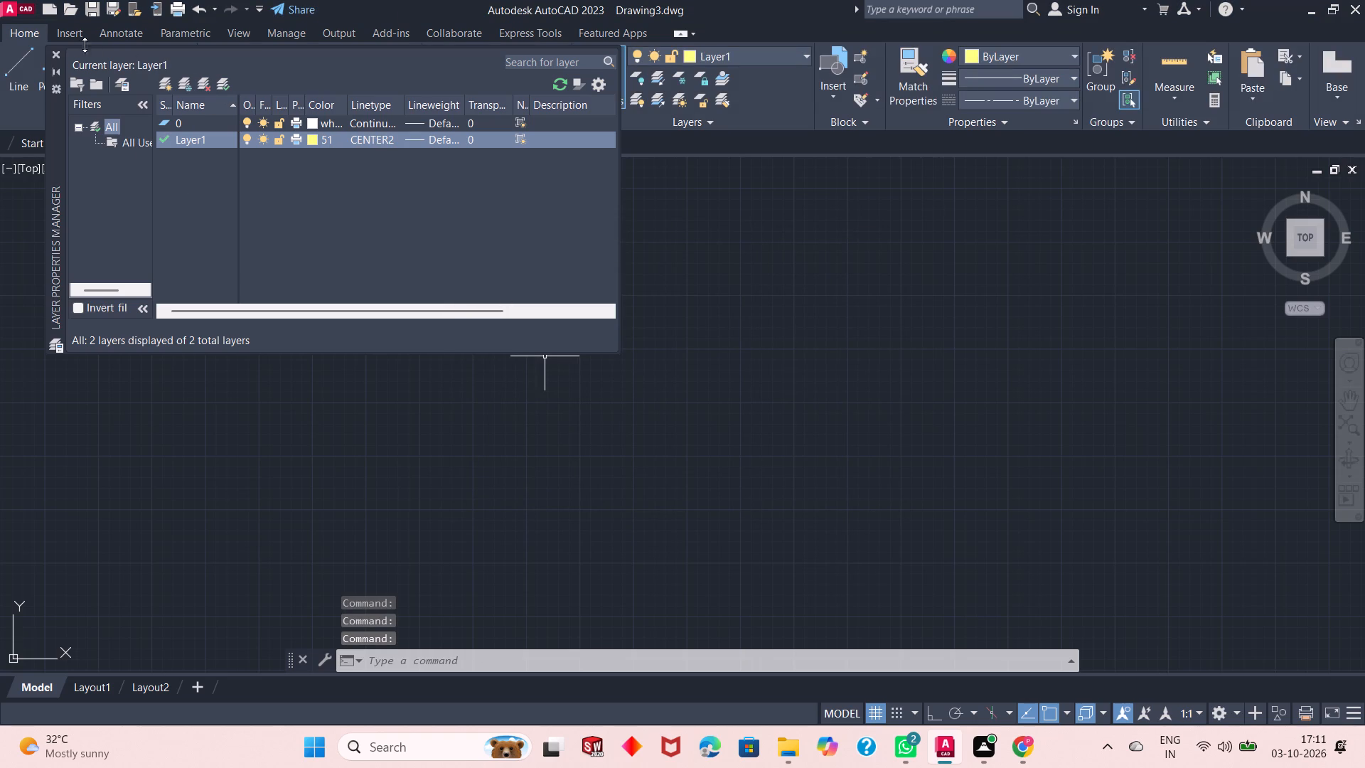
pyautogui.click(58, 56)
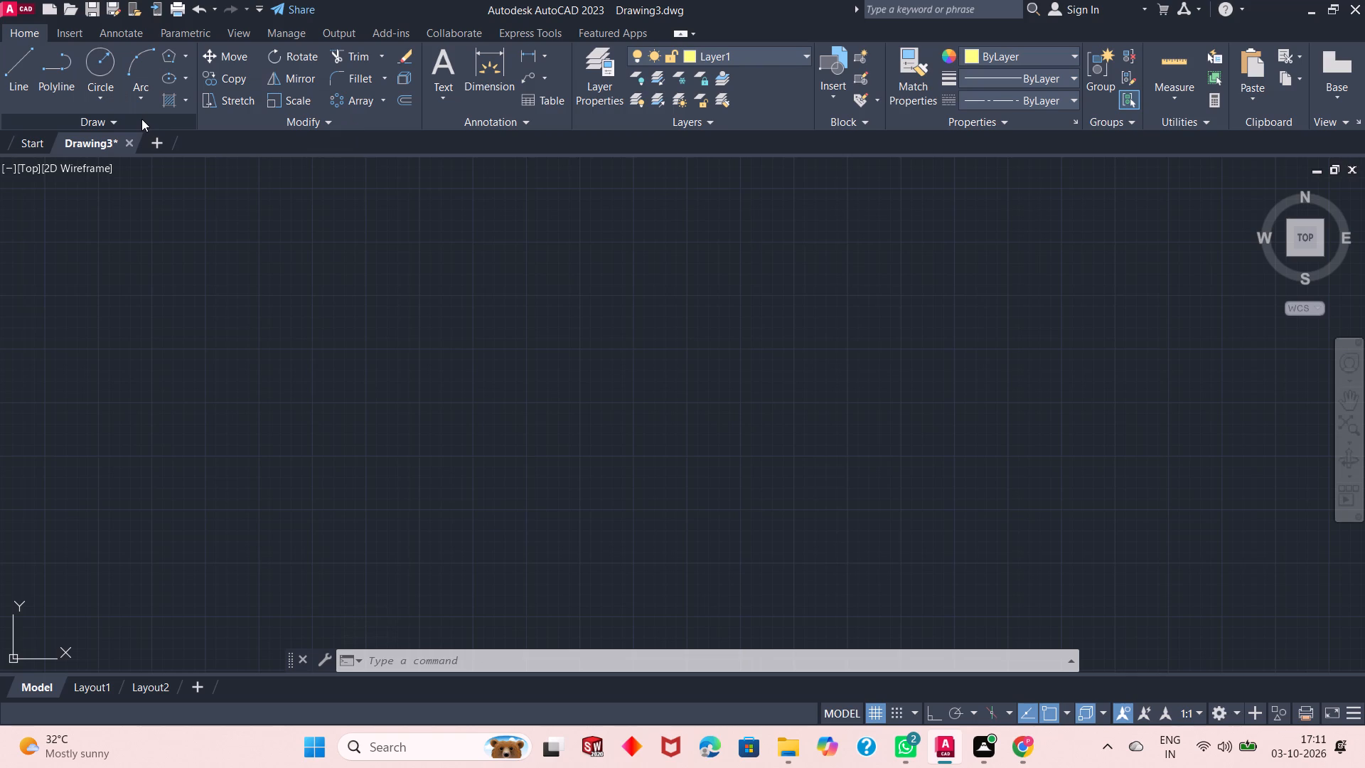
# Switch the current layer to layer 0 for drawing the object outlines.
pyautogui.click(95, 61)
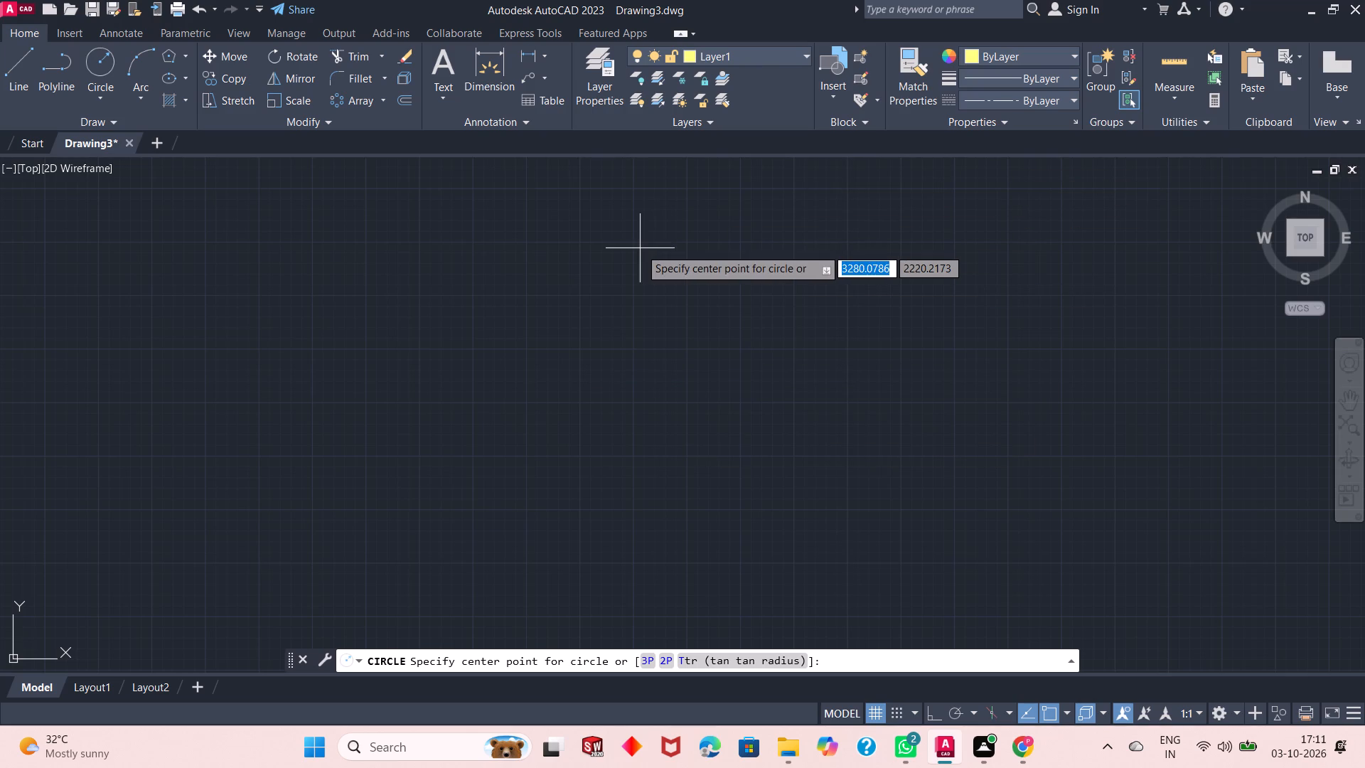
pyautogui.press('Escape')
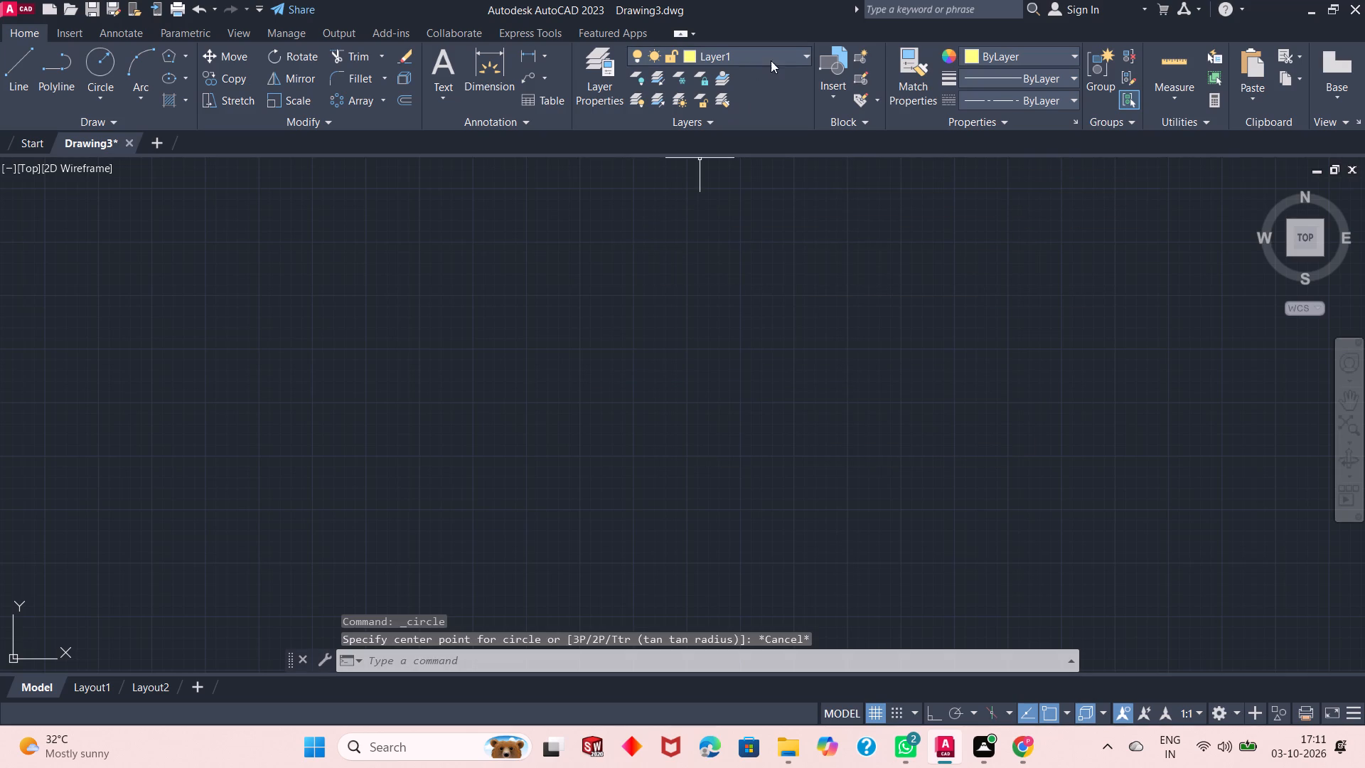
pyautogui.click(774, 52)
pyautogui.click(778, 85)
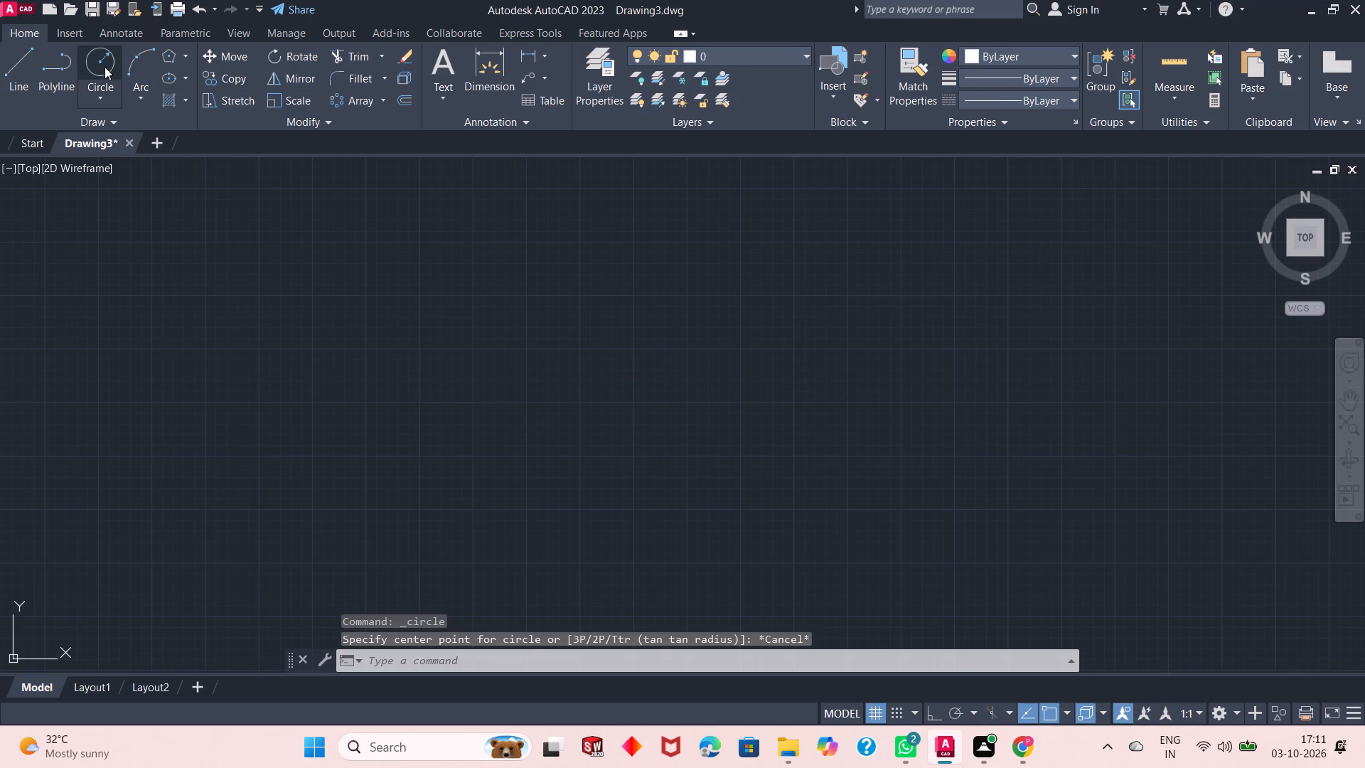
# Draw a circle of radius 33 in the upper middle of the empty drawing area.
pyautogui.click(105, 65)
pyautogui.click(638, 279)
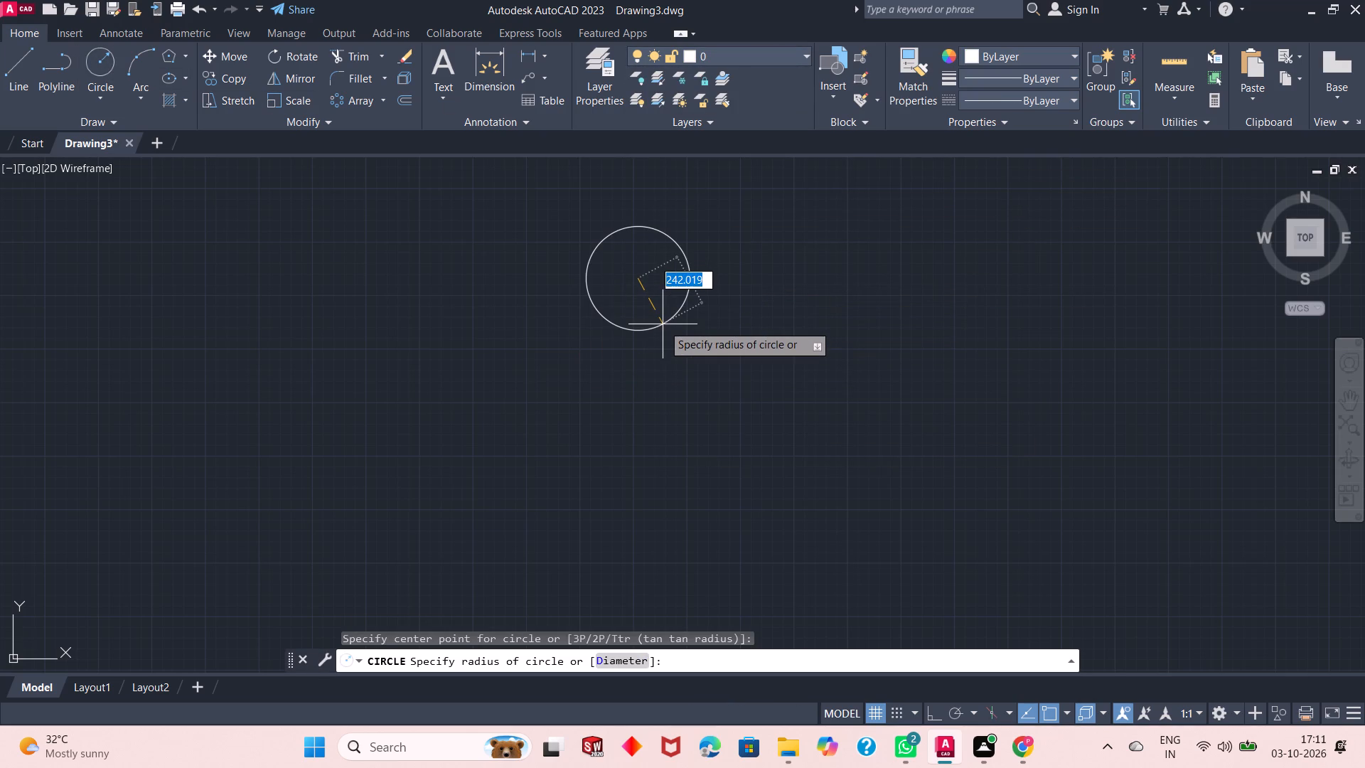
pyautogui.scroll(3, 630, 283)
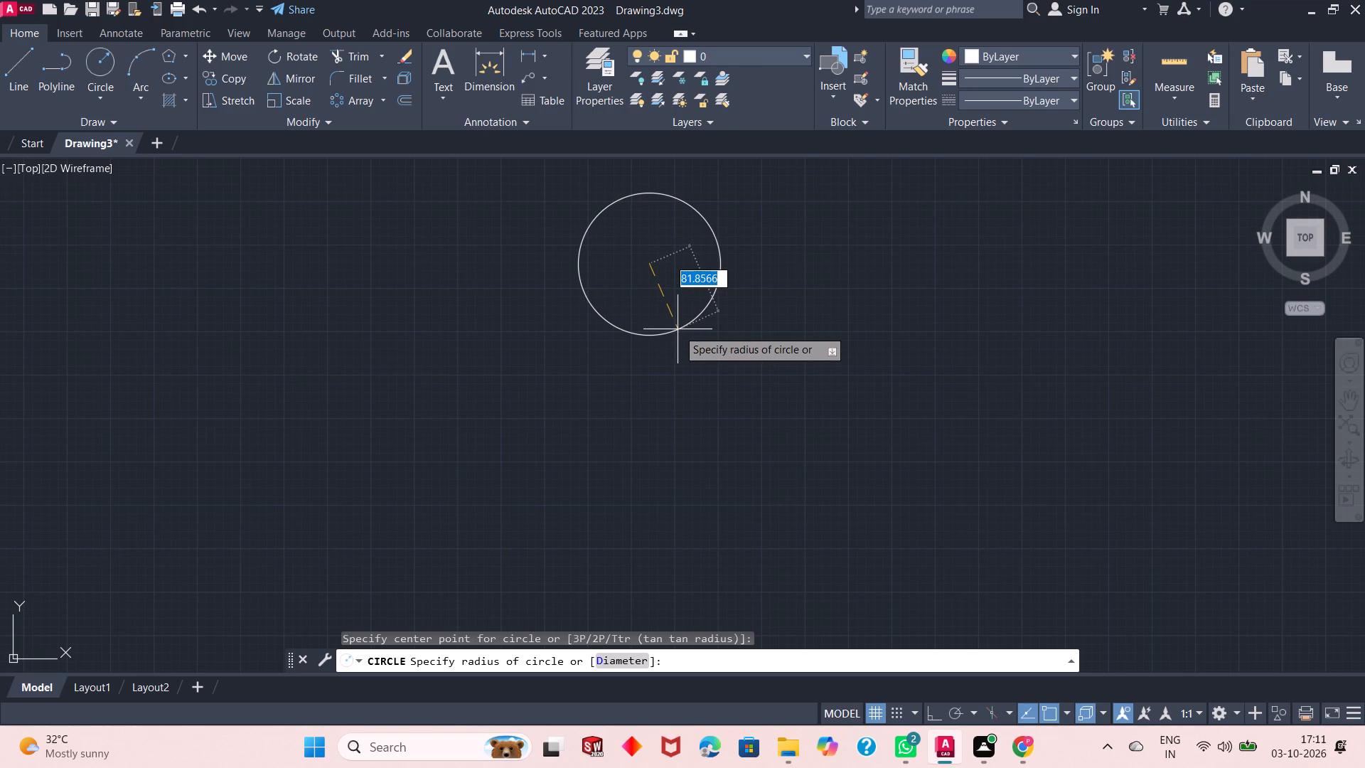
pyautogui.write('33')
pyautogui.press('Return')
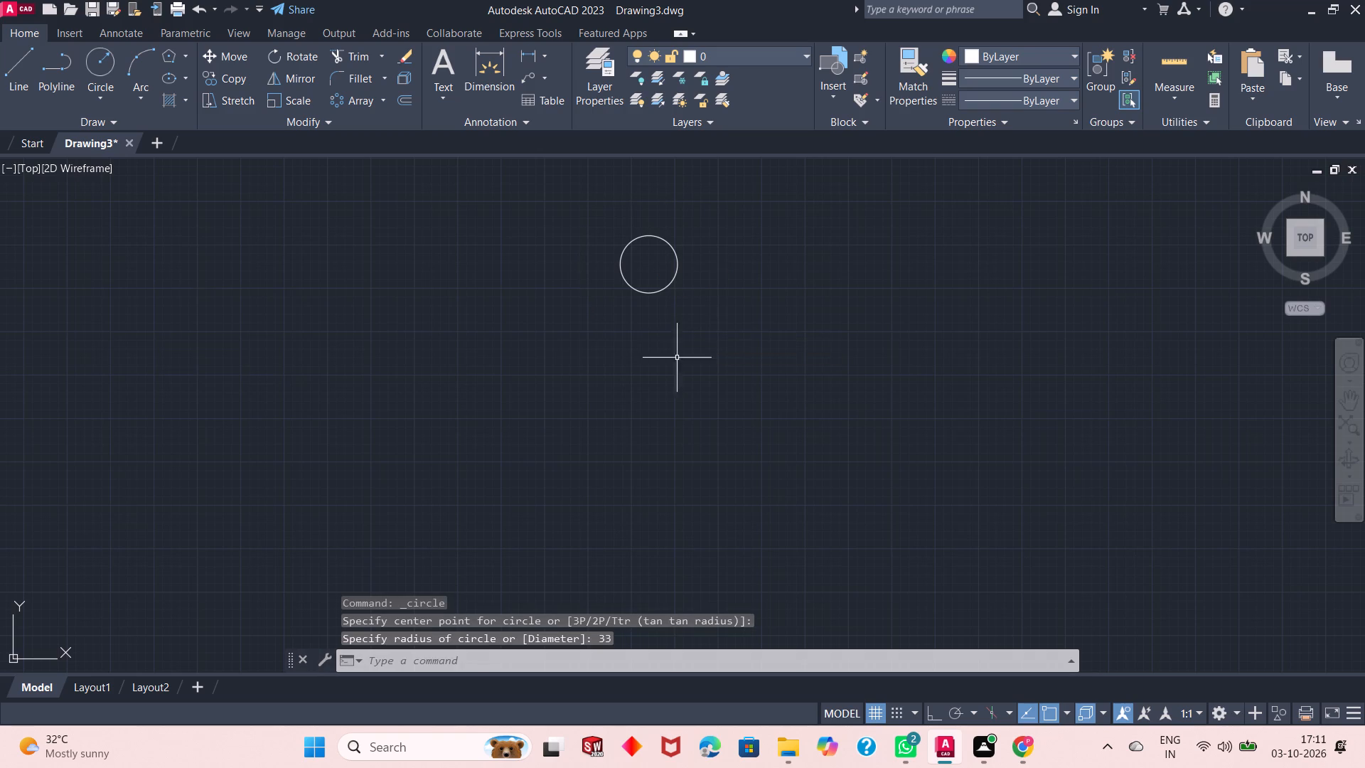
# Draw an inner circle of radius 34/2, concentric with the radius 33 circle.
pyautogui.scroll(-2, 778, 458)
pyautogui.scroll(2, 753, 386)
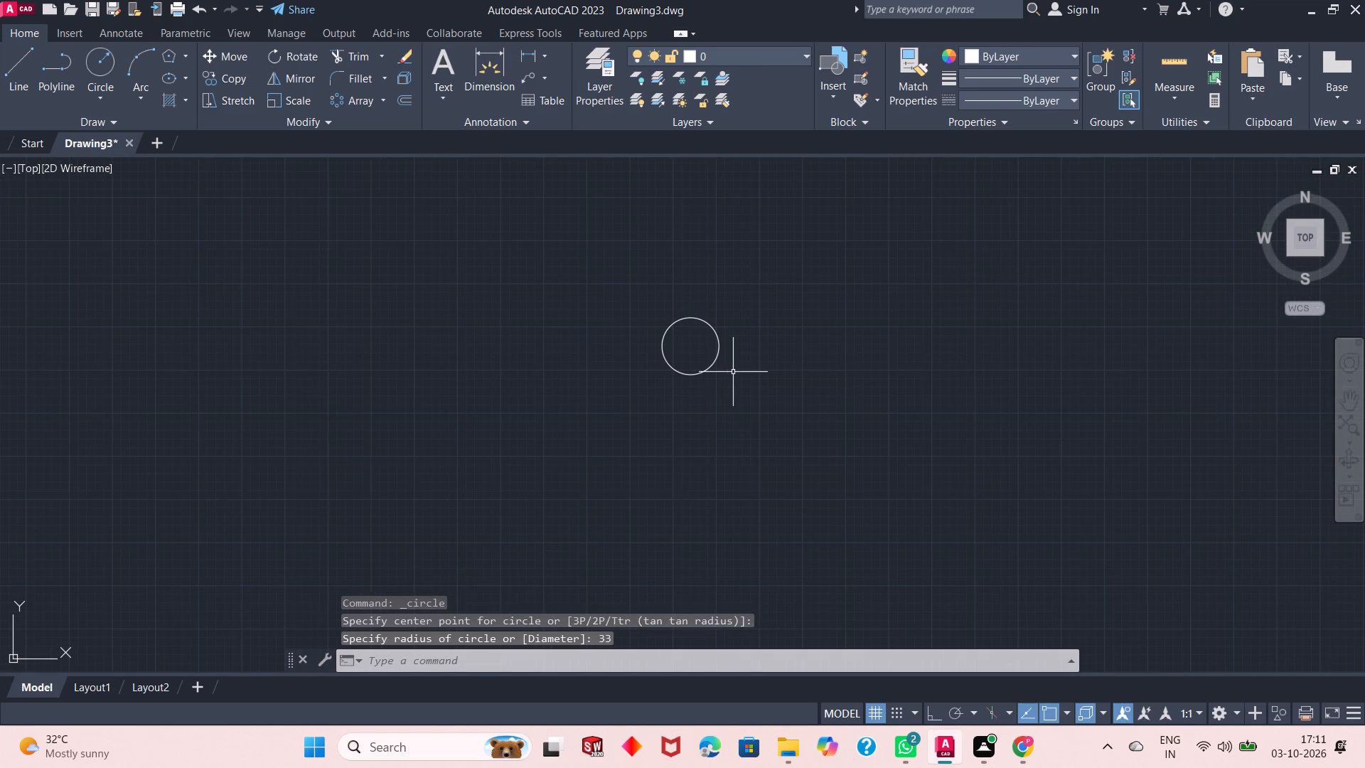
pyautogui.scroll(1, 734, 372)
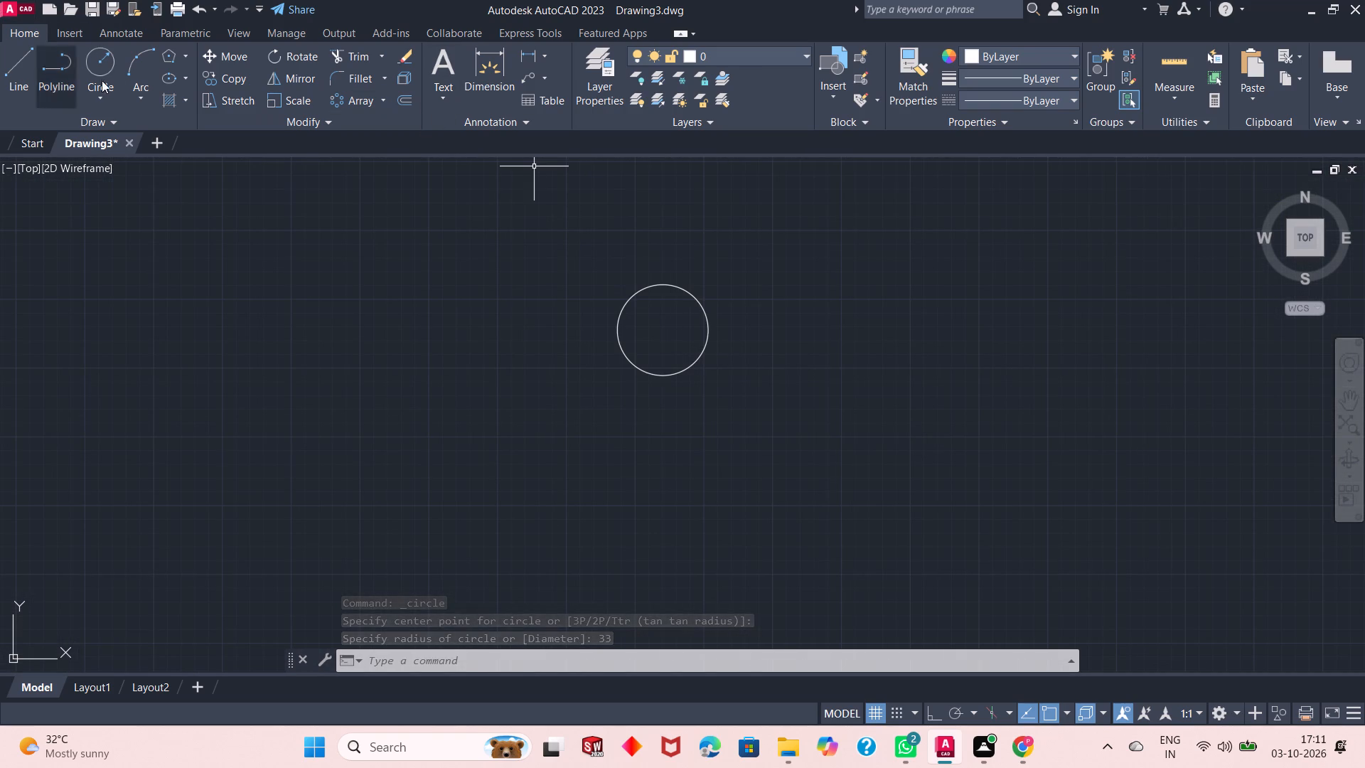
pyautogui.click(110, 64)
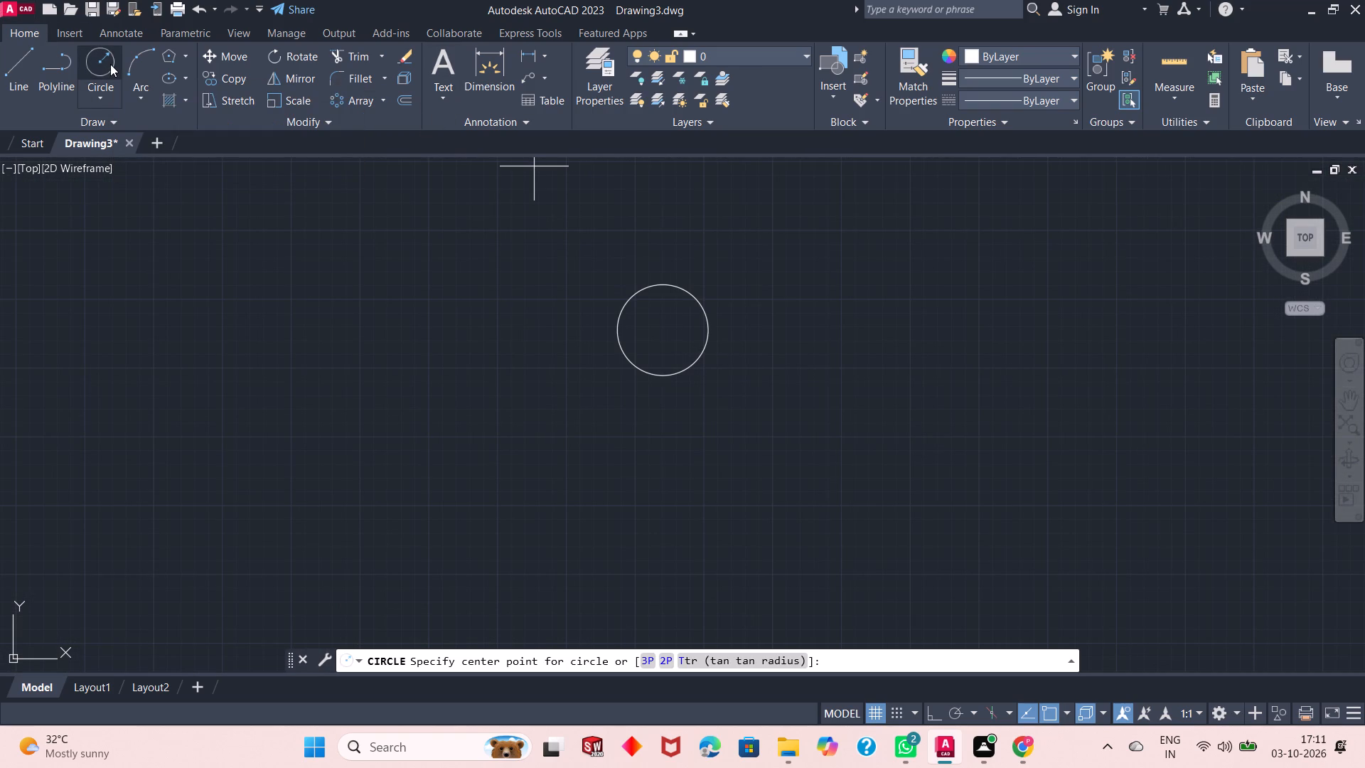
pyautogui.click(668, 327)
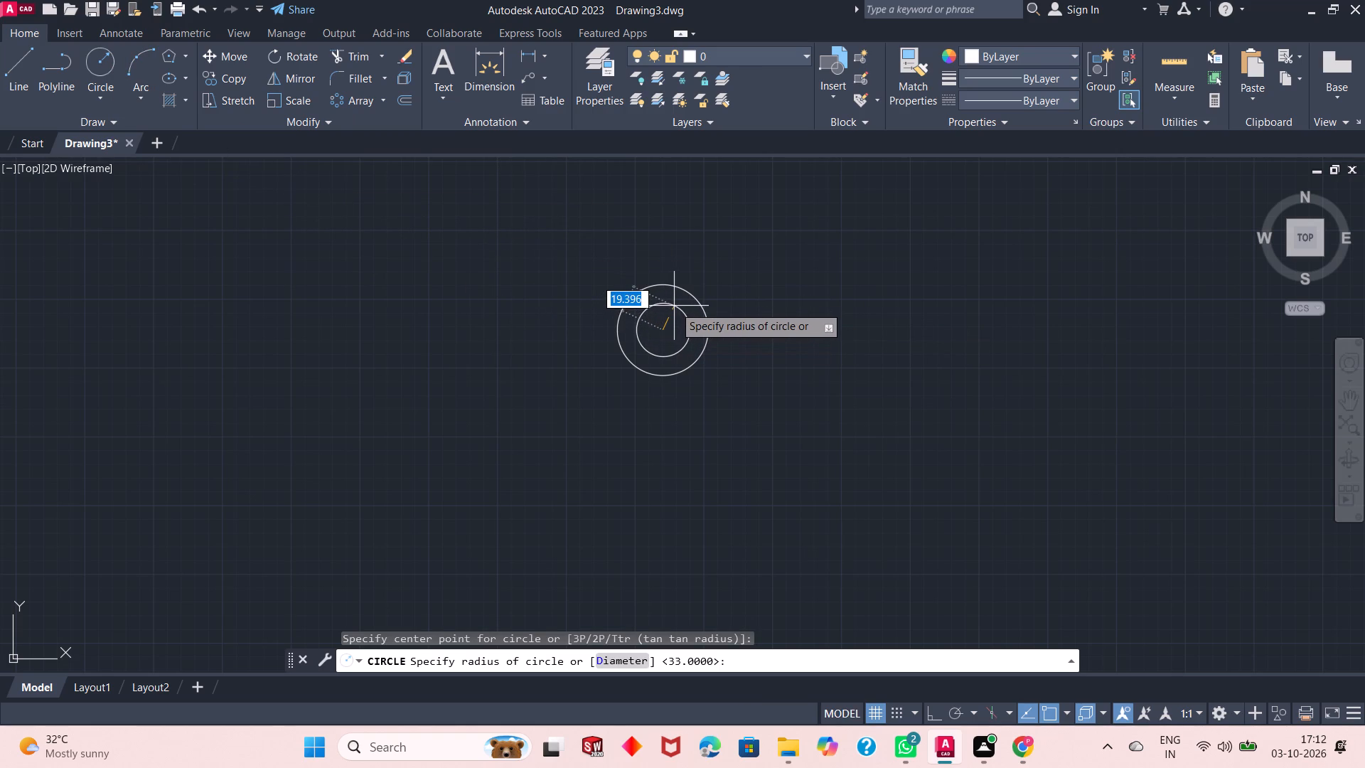
pyautogui.write('34/2')
pyautogui.press('Return')
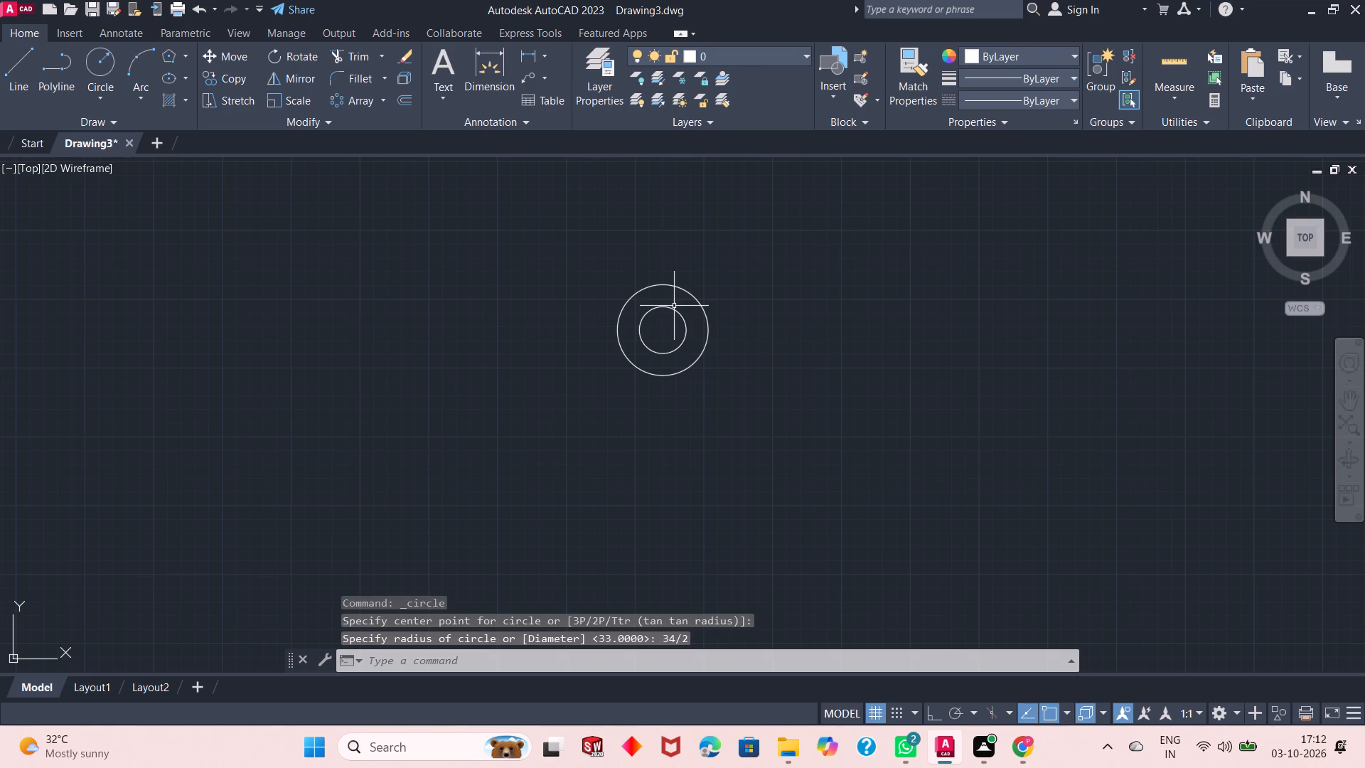
# Draw a circle of radius 48/2 concentric with the two existing circles.
pyautogui.scroll(2, 680, 311)
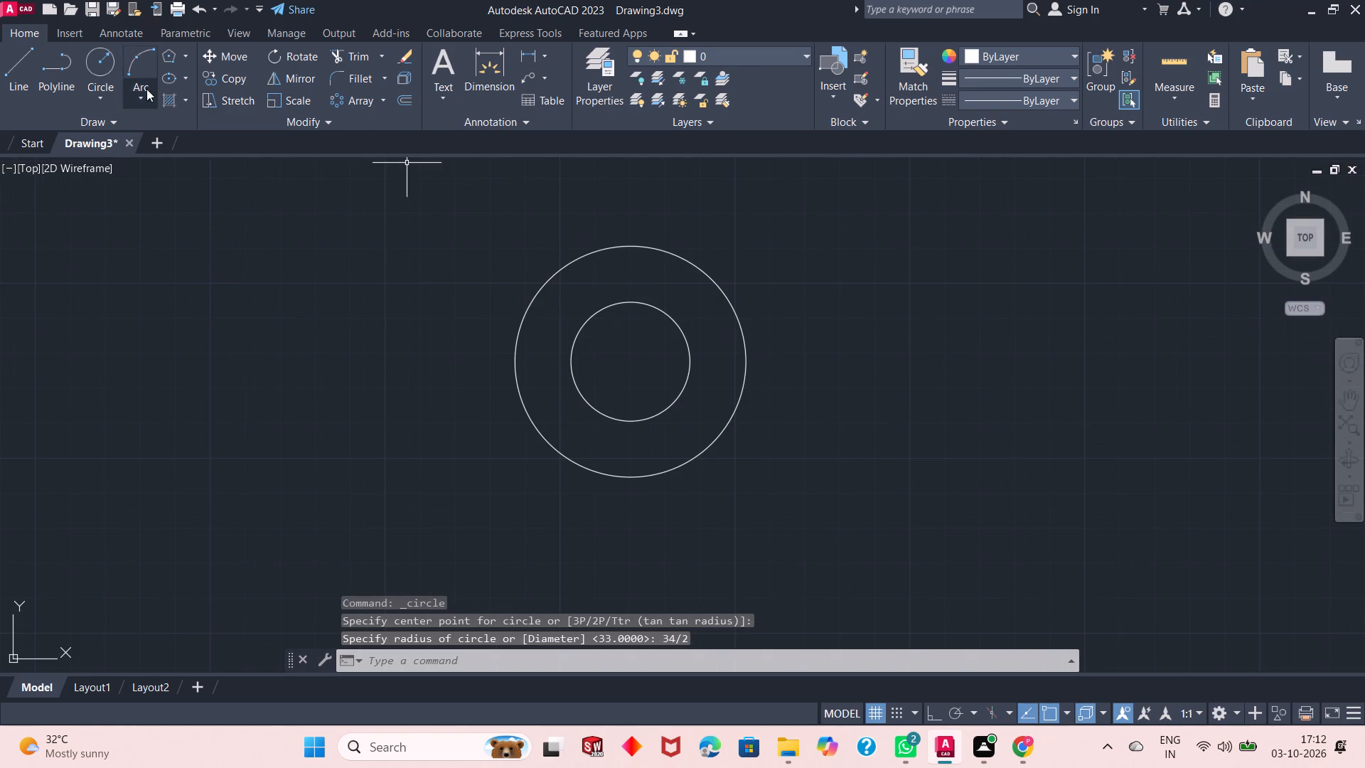
pyautogui.click(106, 59)
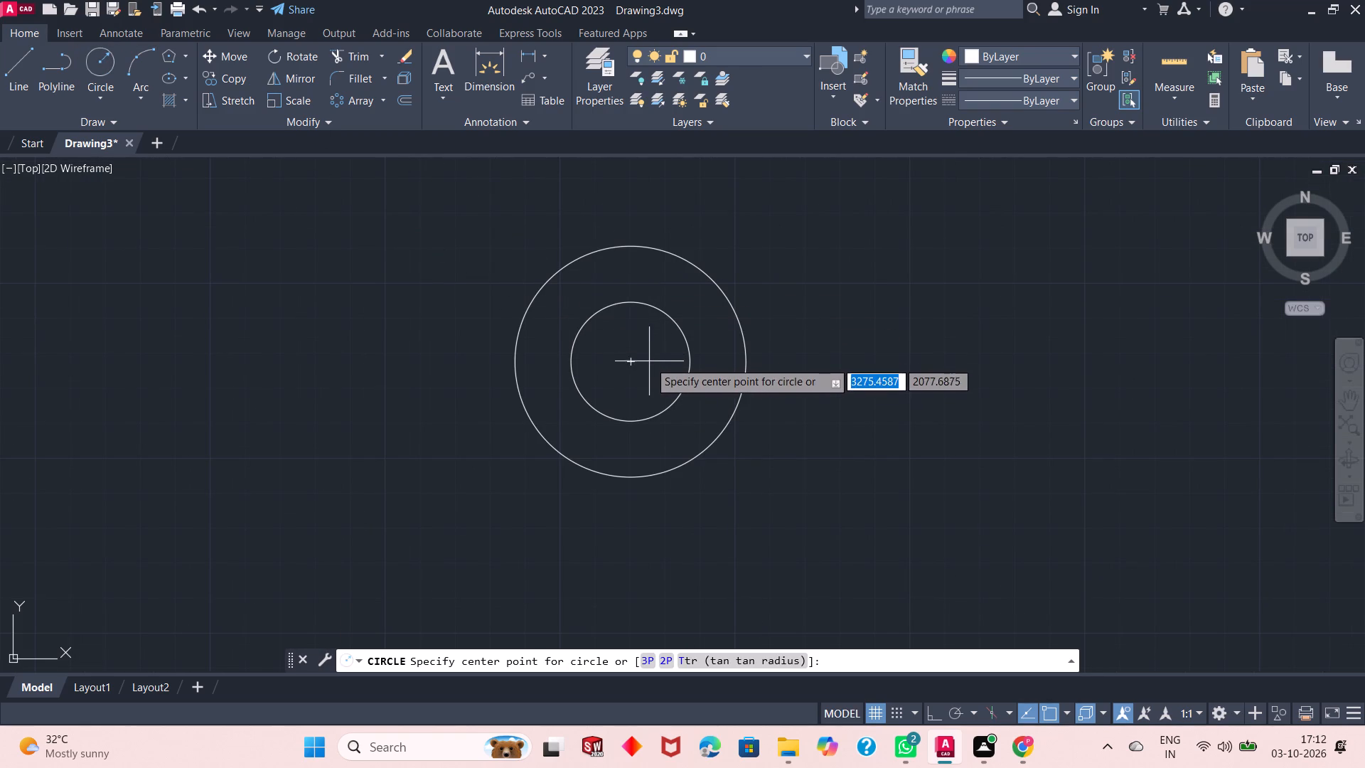
pyautogui.click(630, 365)
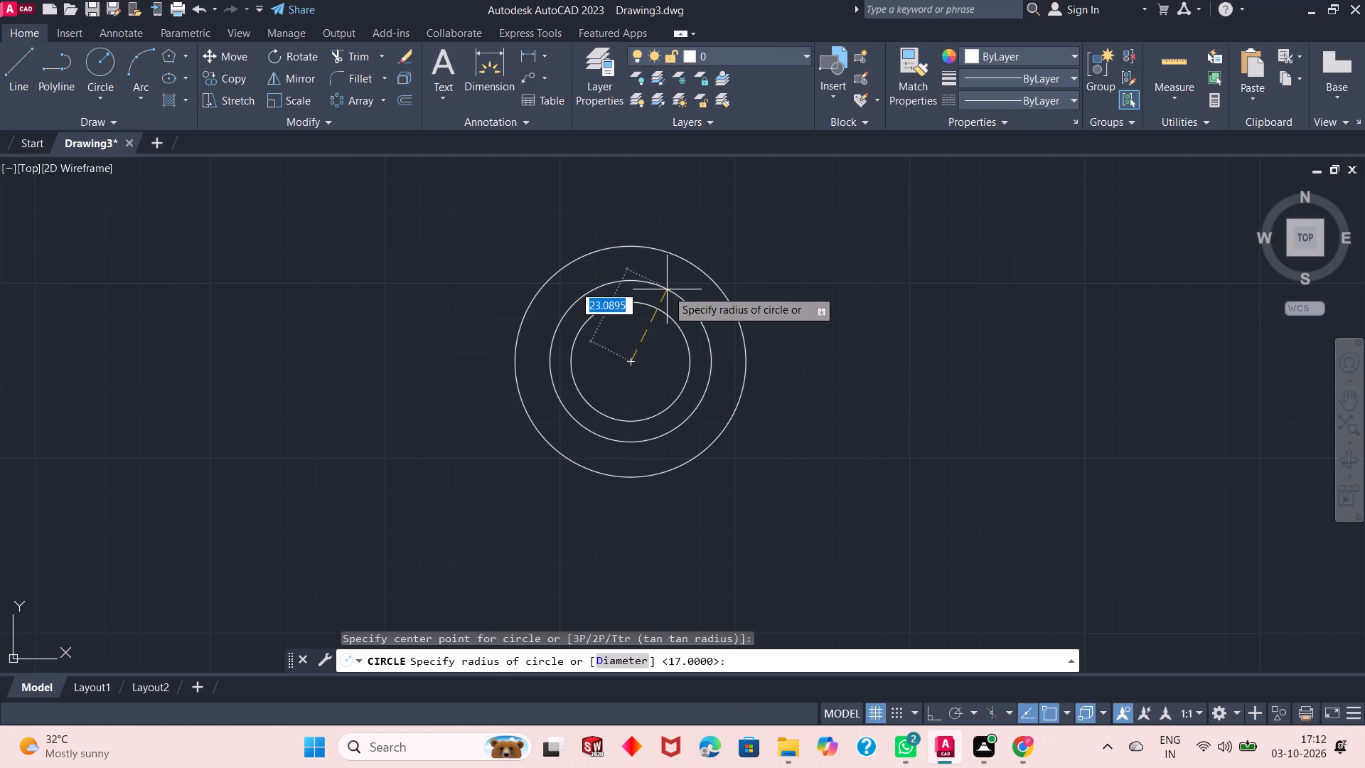
pyautogui.write('48/2')
pyautogui.press('Return')
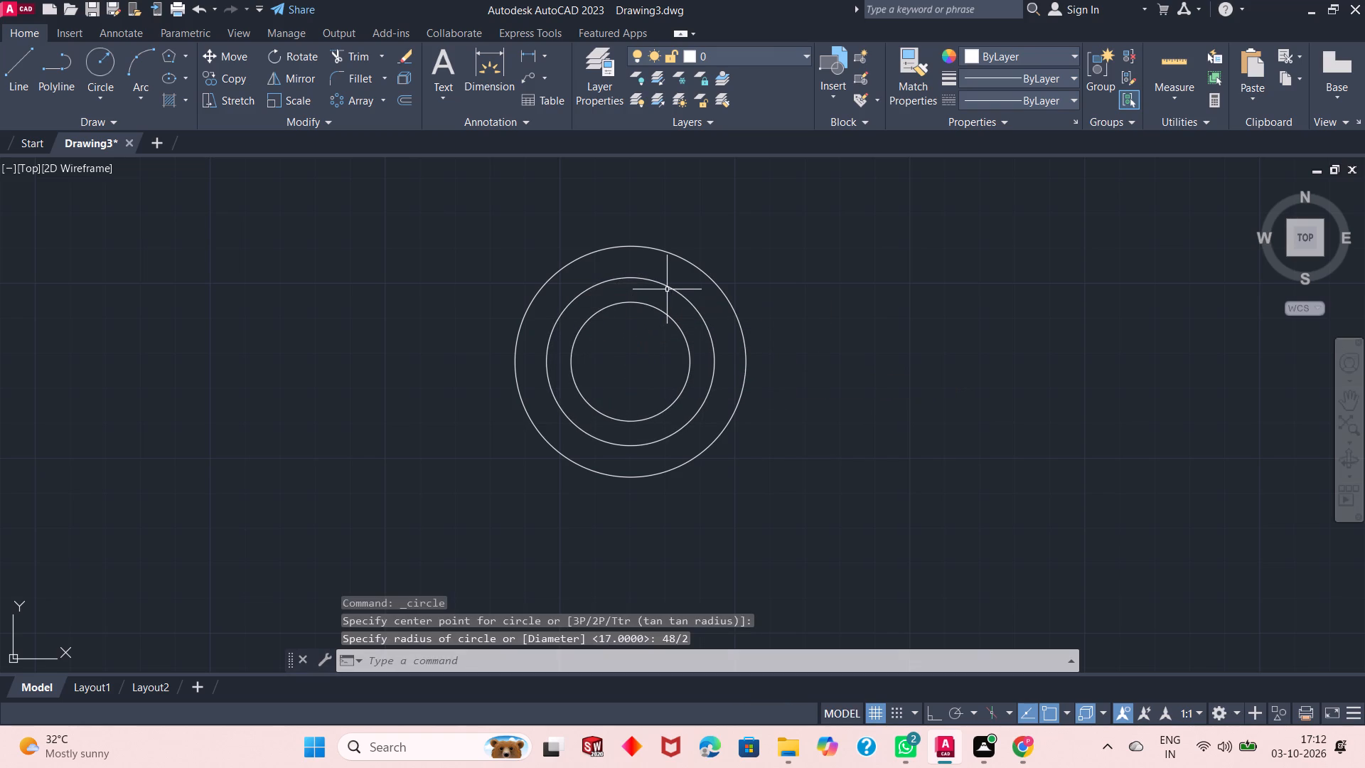
# Draw an outer circle of radius 102/2 sharing the same centre as the existing circles.
pyautogui.scroll(-1, 655, 308)
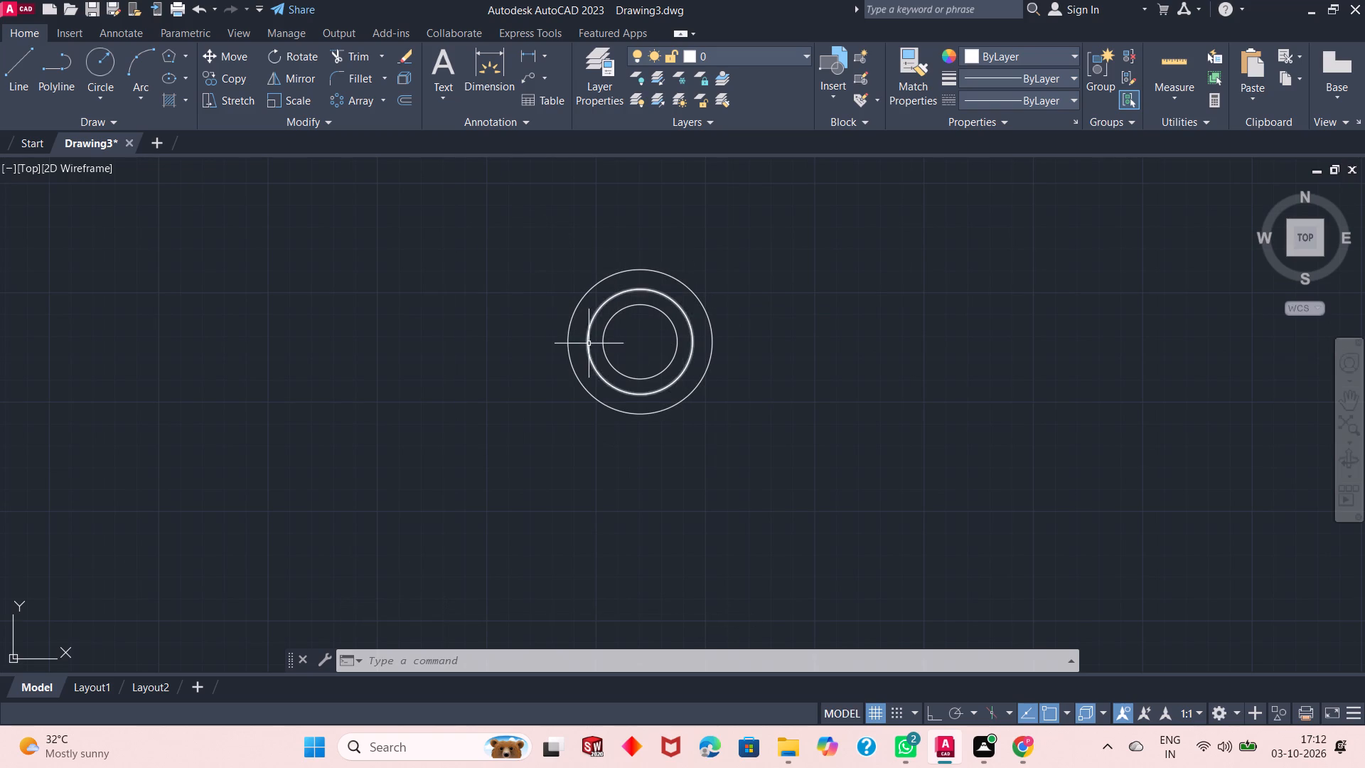
pyautogui.scroll(1, 739, 322)
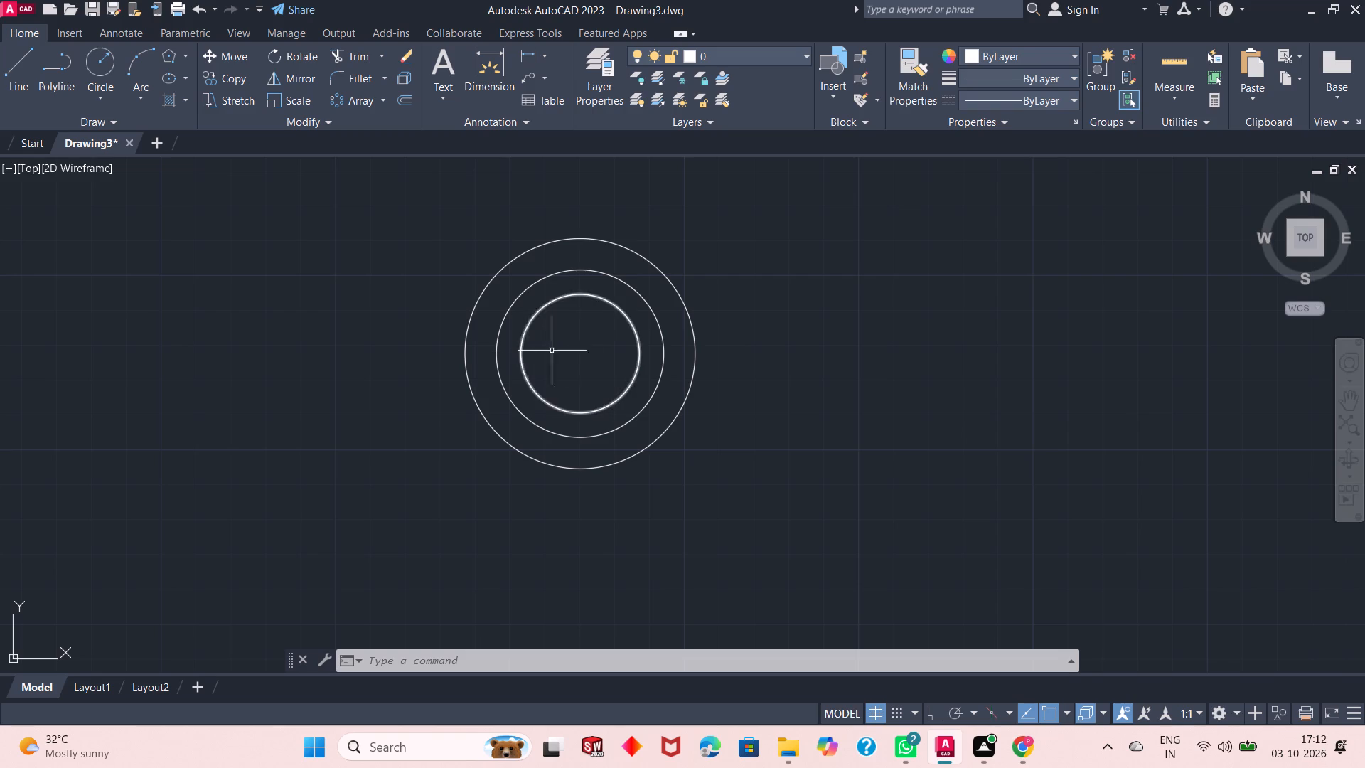
pyautogui.scroll(-1, 586, 346)
pyautogui.scroll(1, 587, 346)
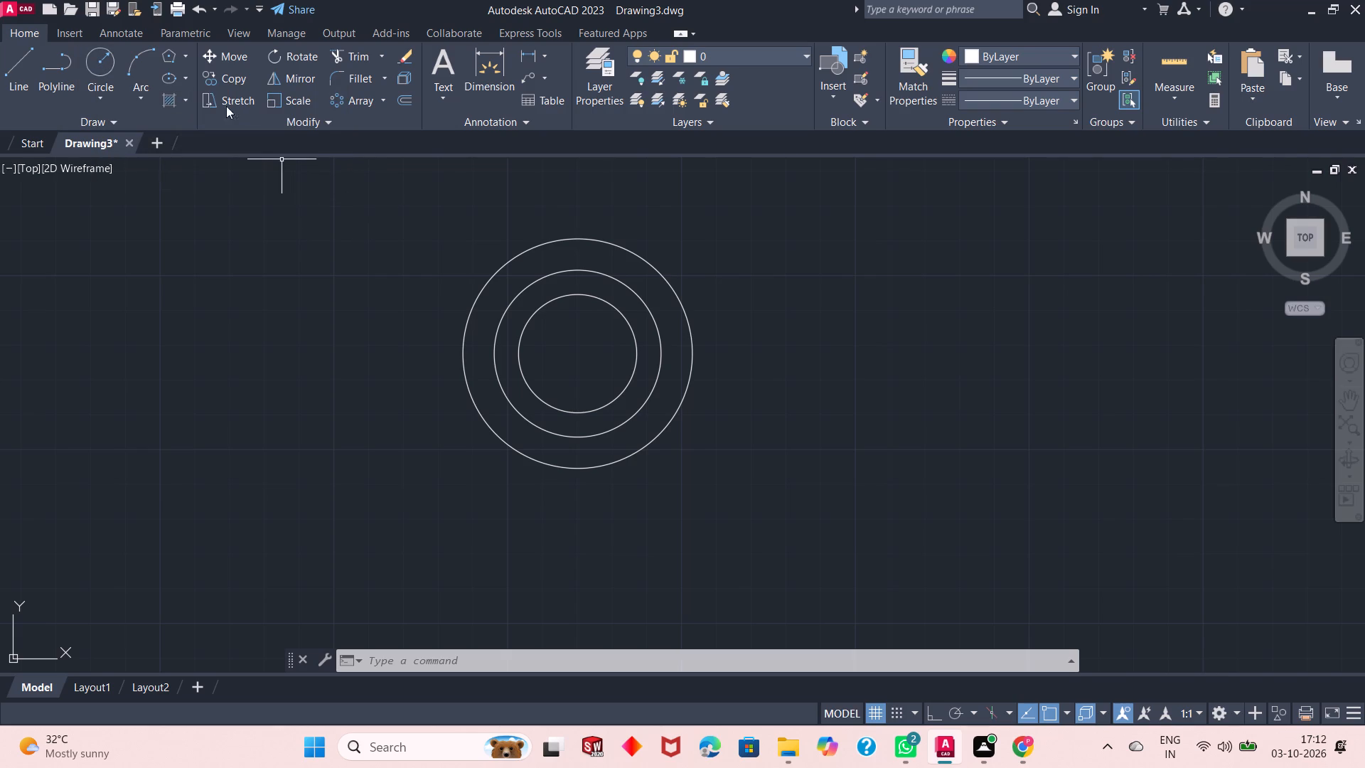
pyautogui.click(95, 60)
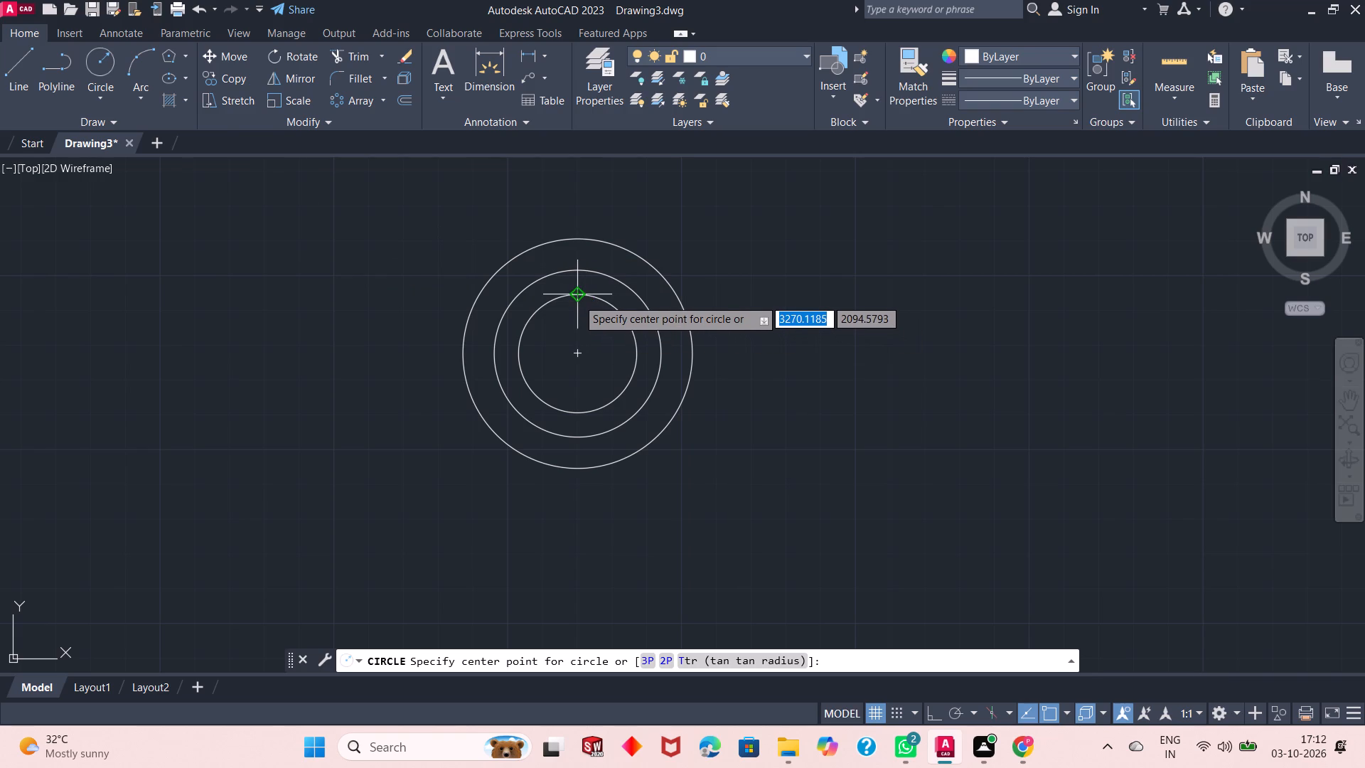
pyautogui.click(574, 356)
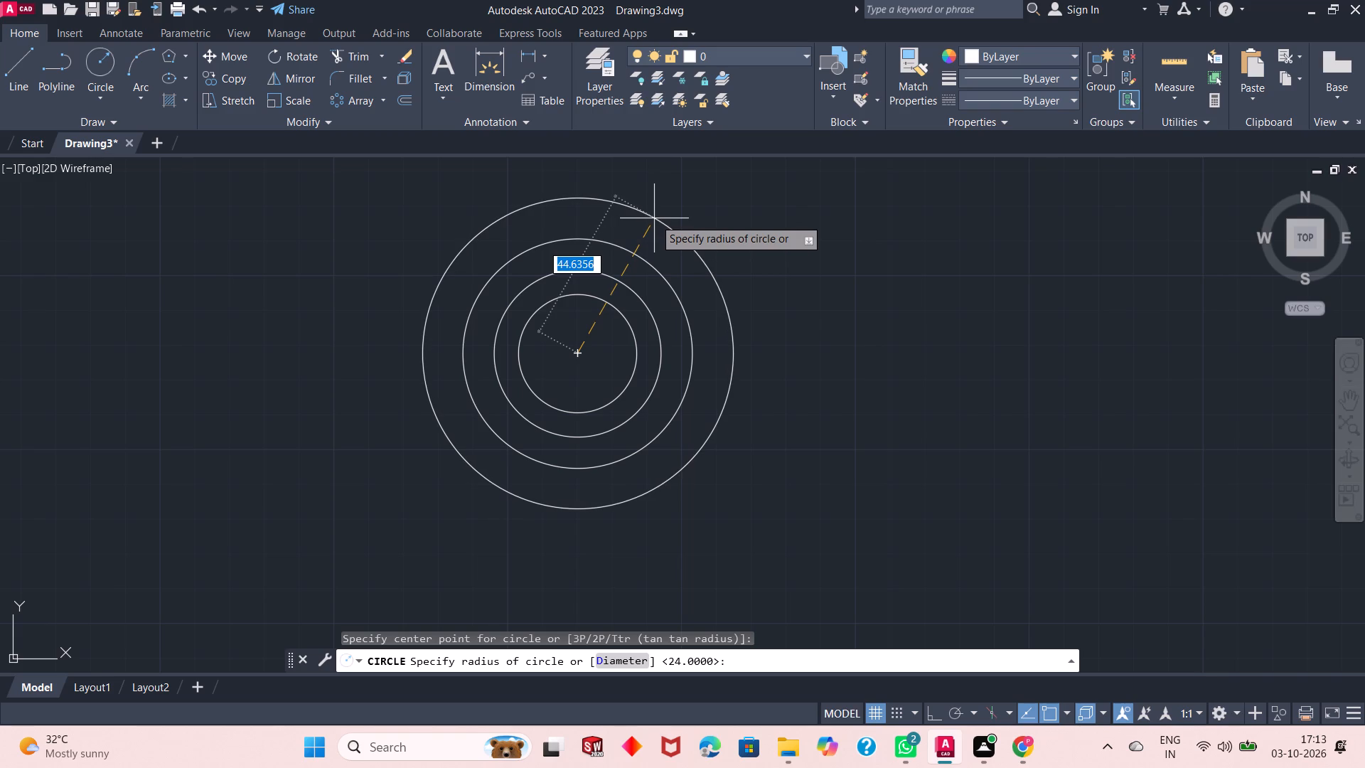
pyautogui.write('102/2')
pyautogui.press('Return')
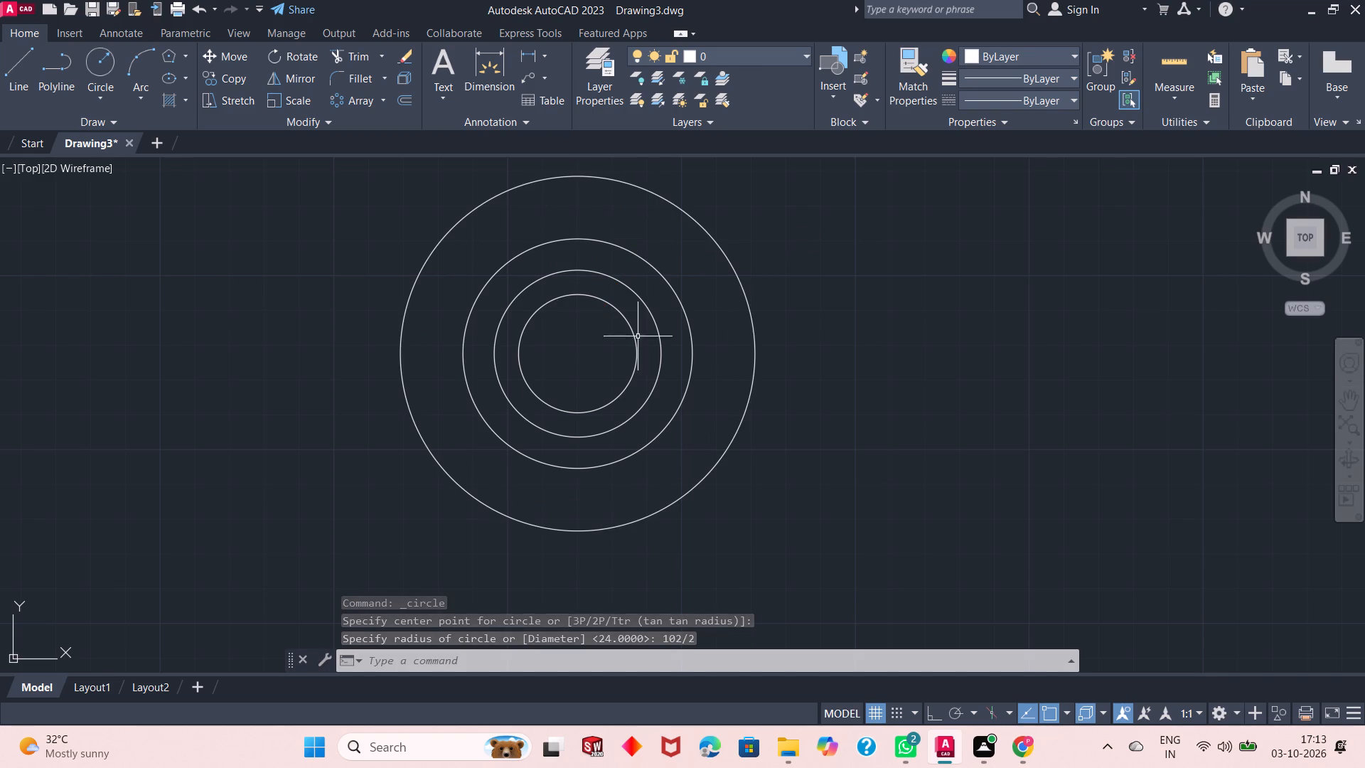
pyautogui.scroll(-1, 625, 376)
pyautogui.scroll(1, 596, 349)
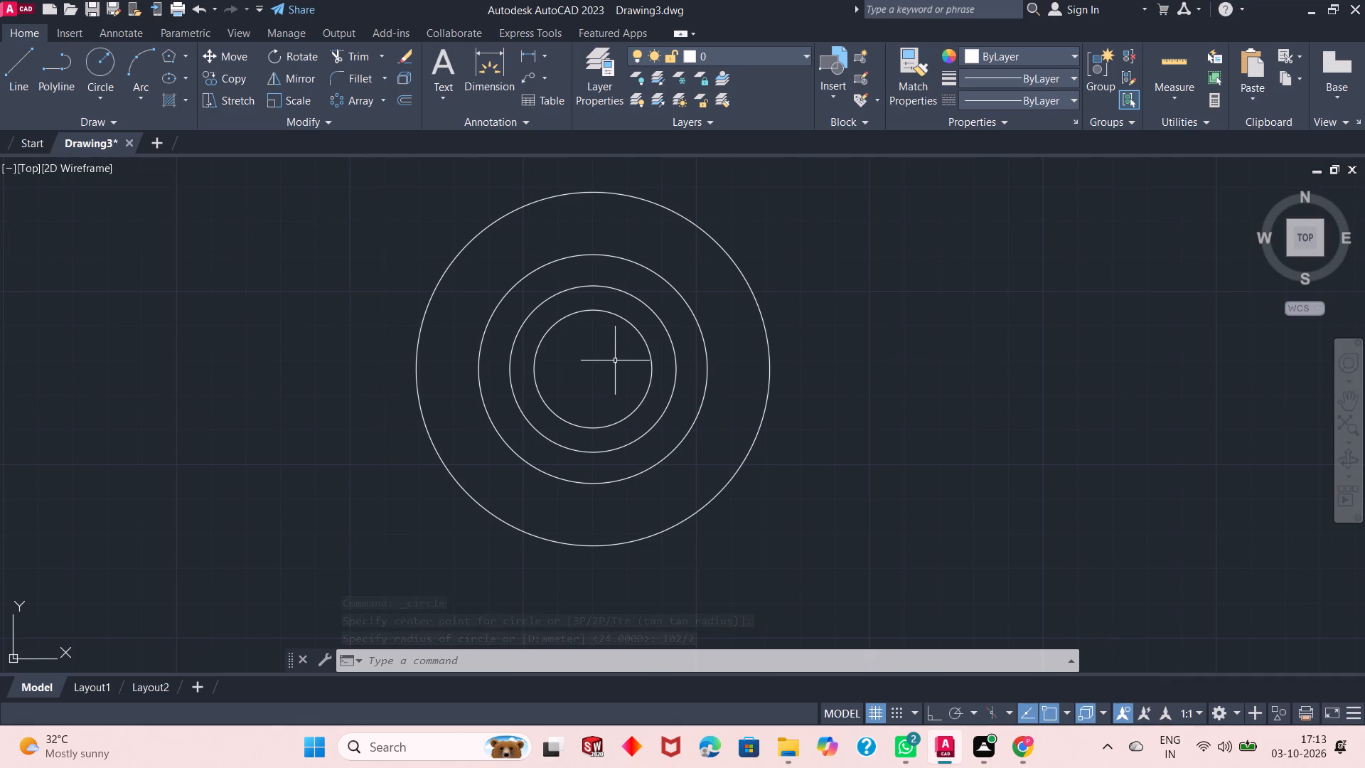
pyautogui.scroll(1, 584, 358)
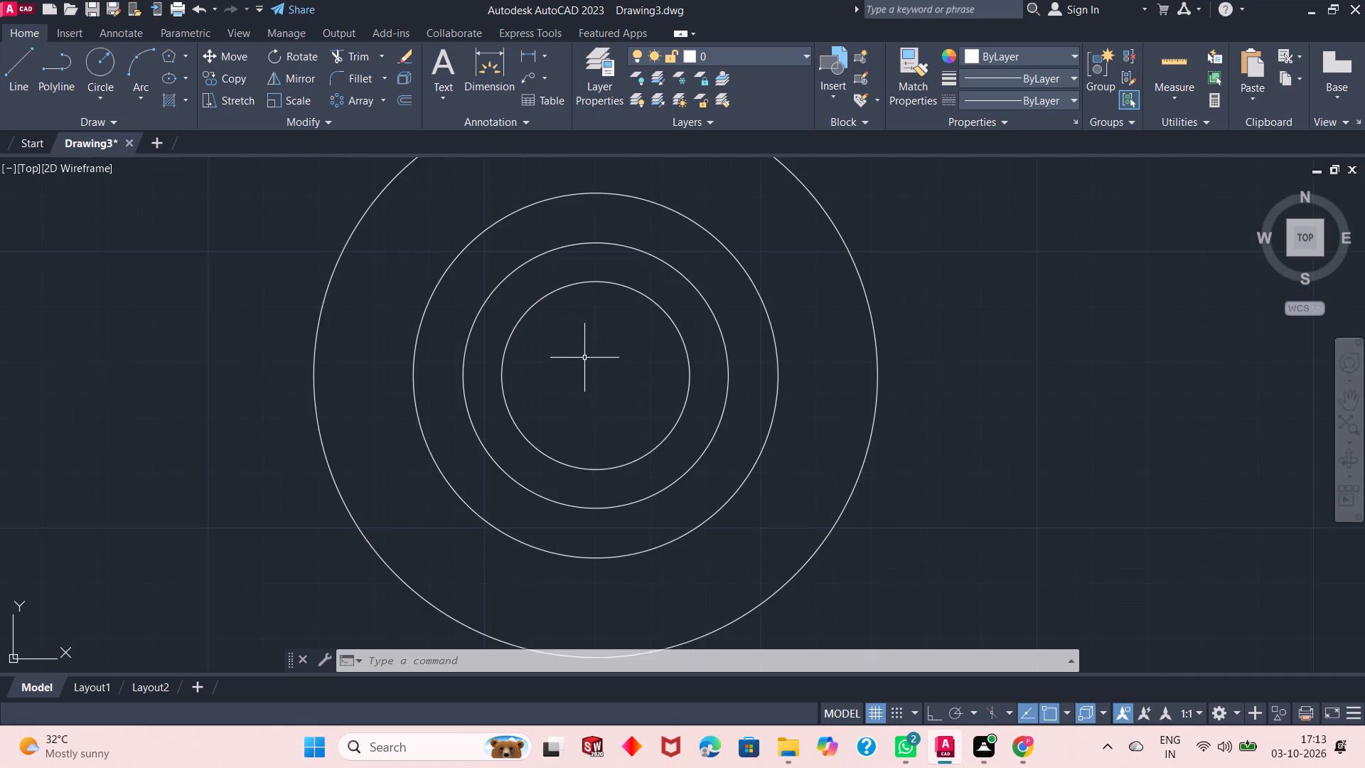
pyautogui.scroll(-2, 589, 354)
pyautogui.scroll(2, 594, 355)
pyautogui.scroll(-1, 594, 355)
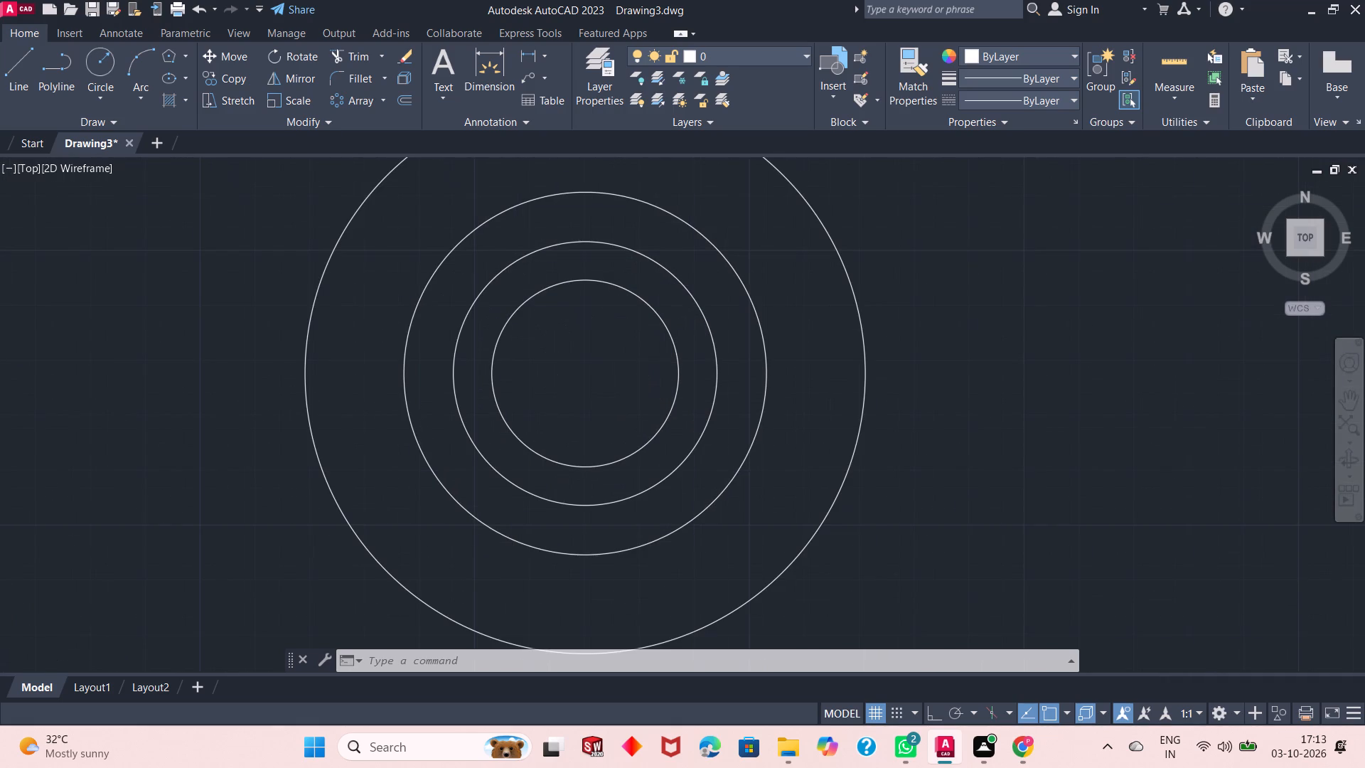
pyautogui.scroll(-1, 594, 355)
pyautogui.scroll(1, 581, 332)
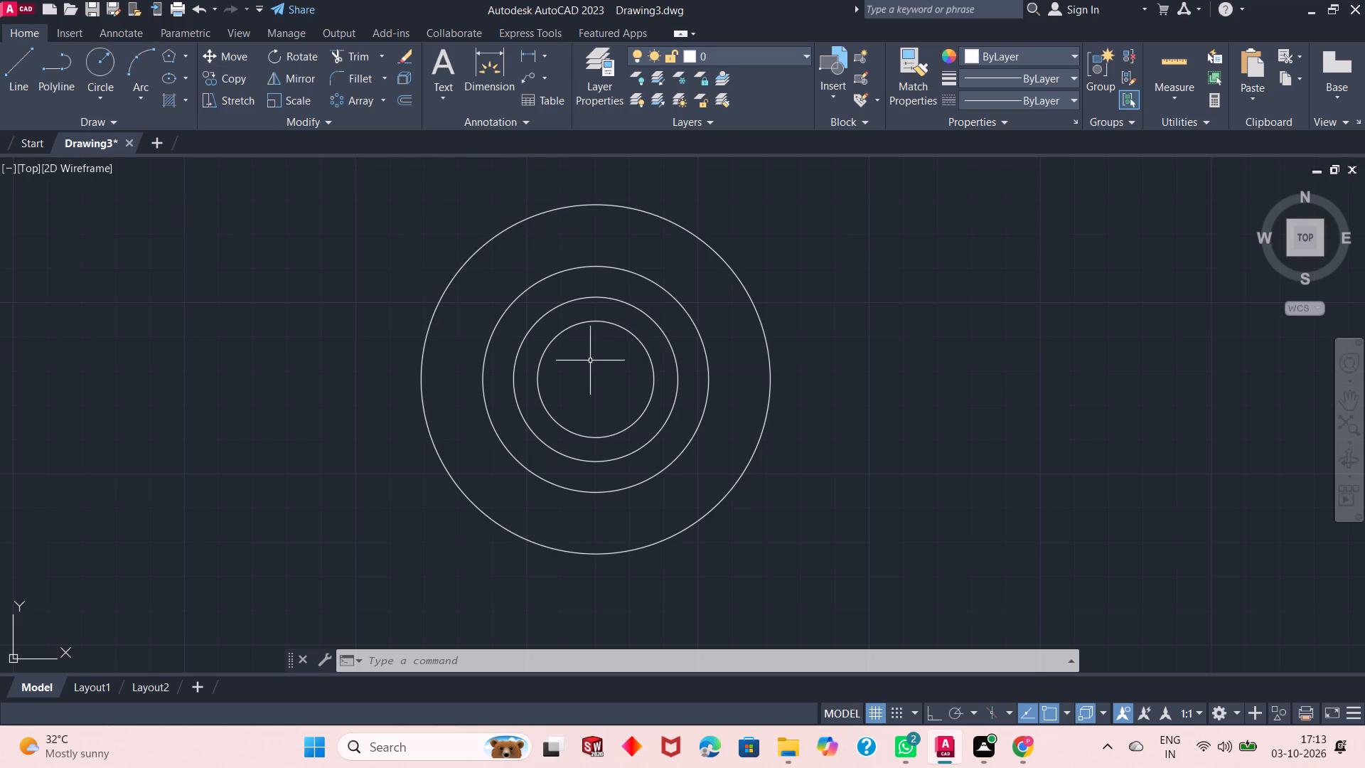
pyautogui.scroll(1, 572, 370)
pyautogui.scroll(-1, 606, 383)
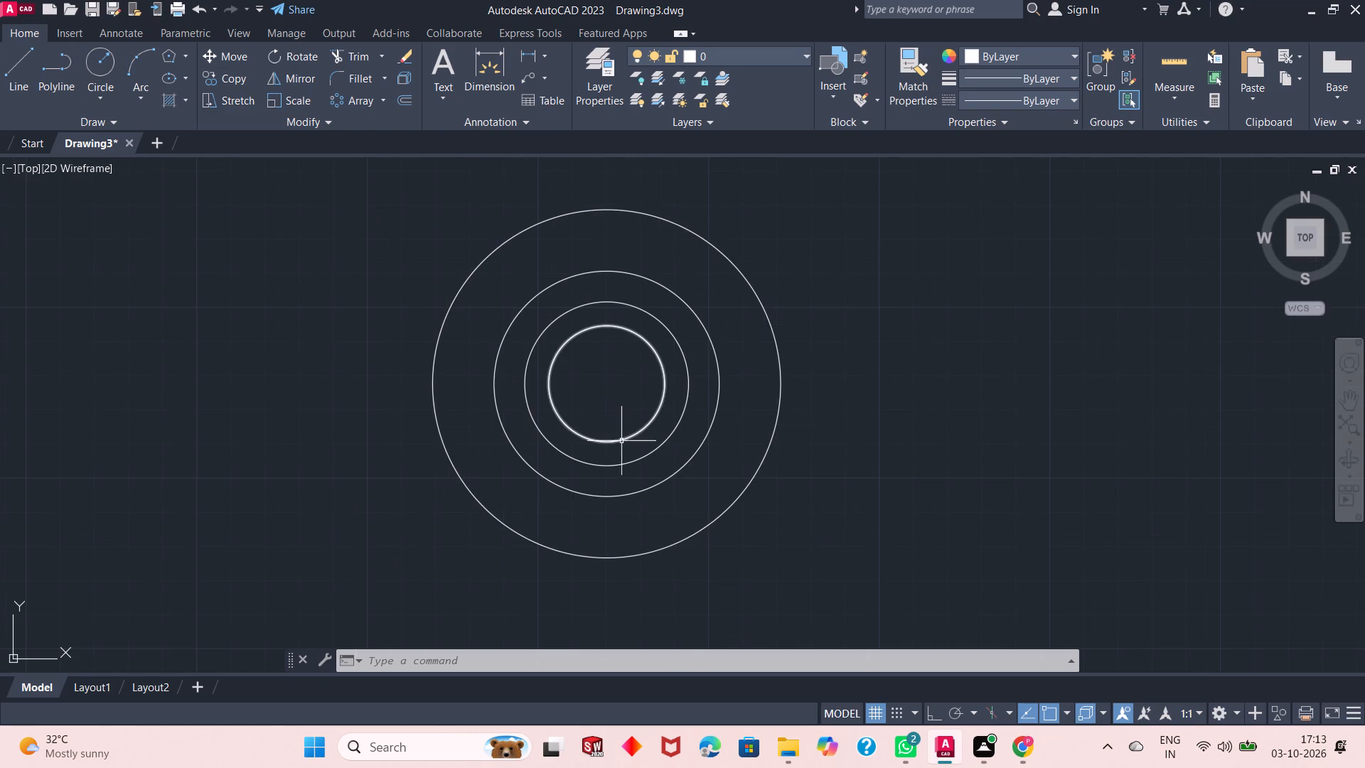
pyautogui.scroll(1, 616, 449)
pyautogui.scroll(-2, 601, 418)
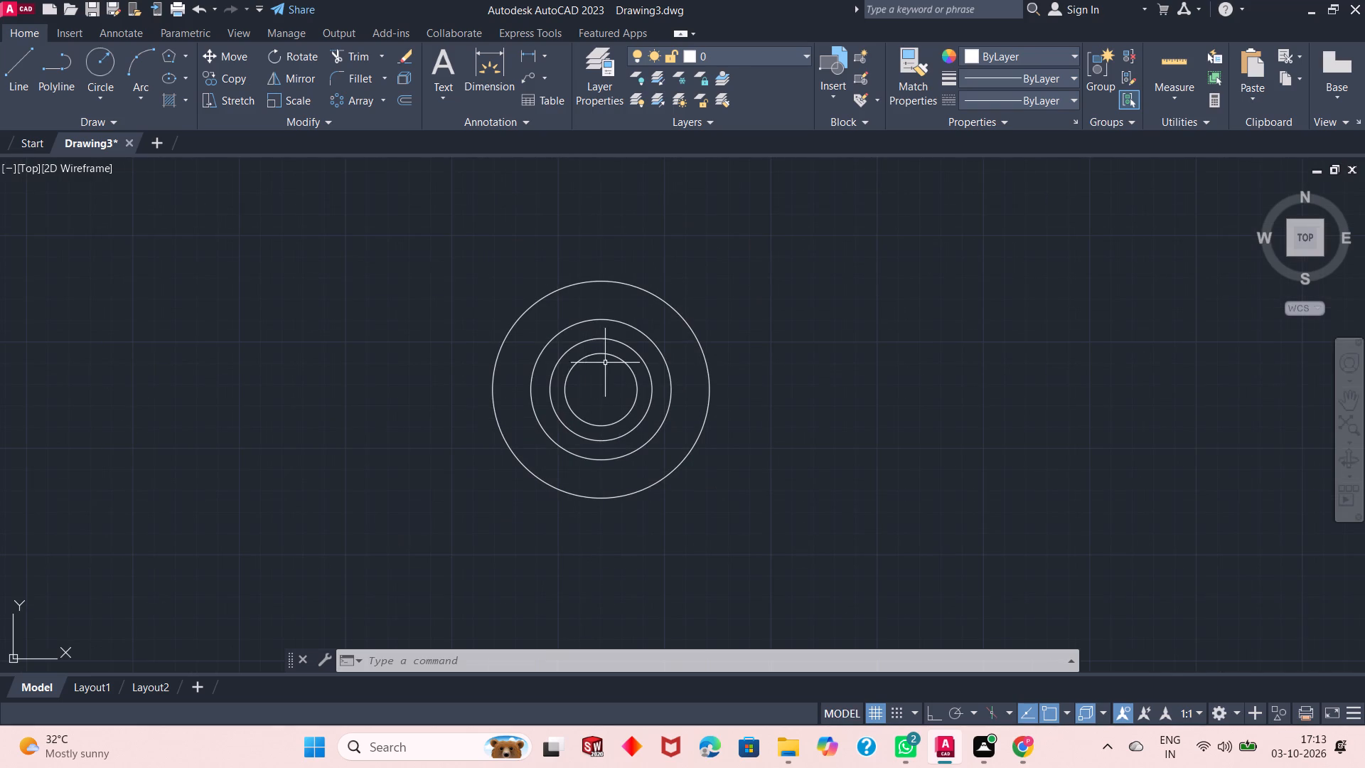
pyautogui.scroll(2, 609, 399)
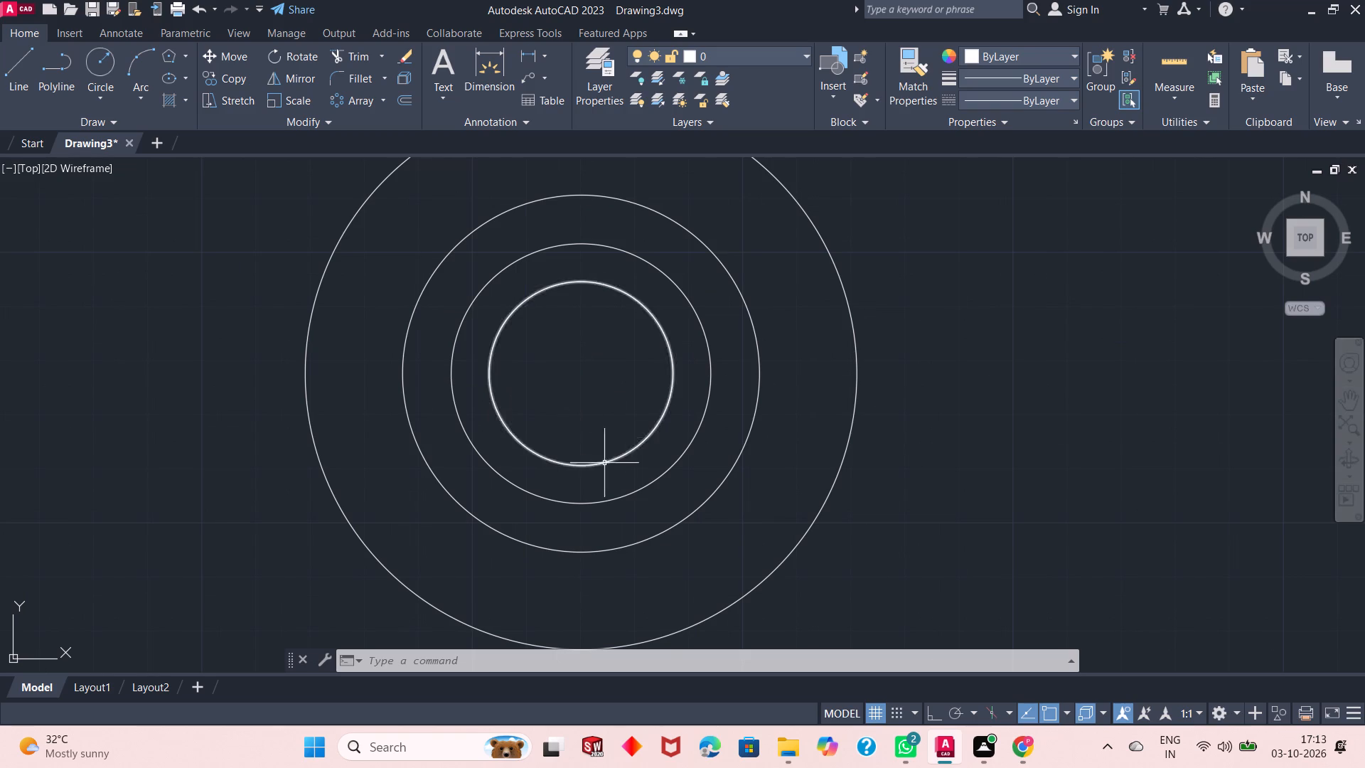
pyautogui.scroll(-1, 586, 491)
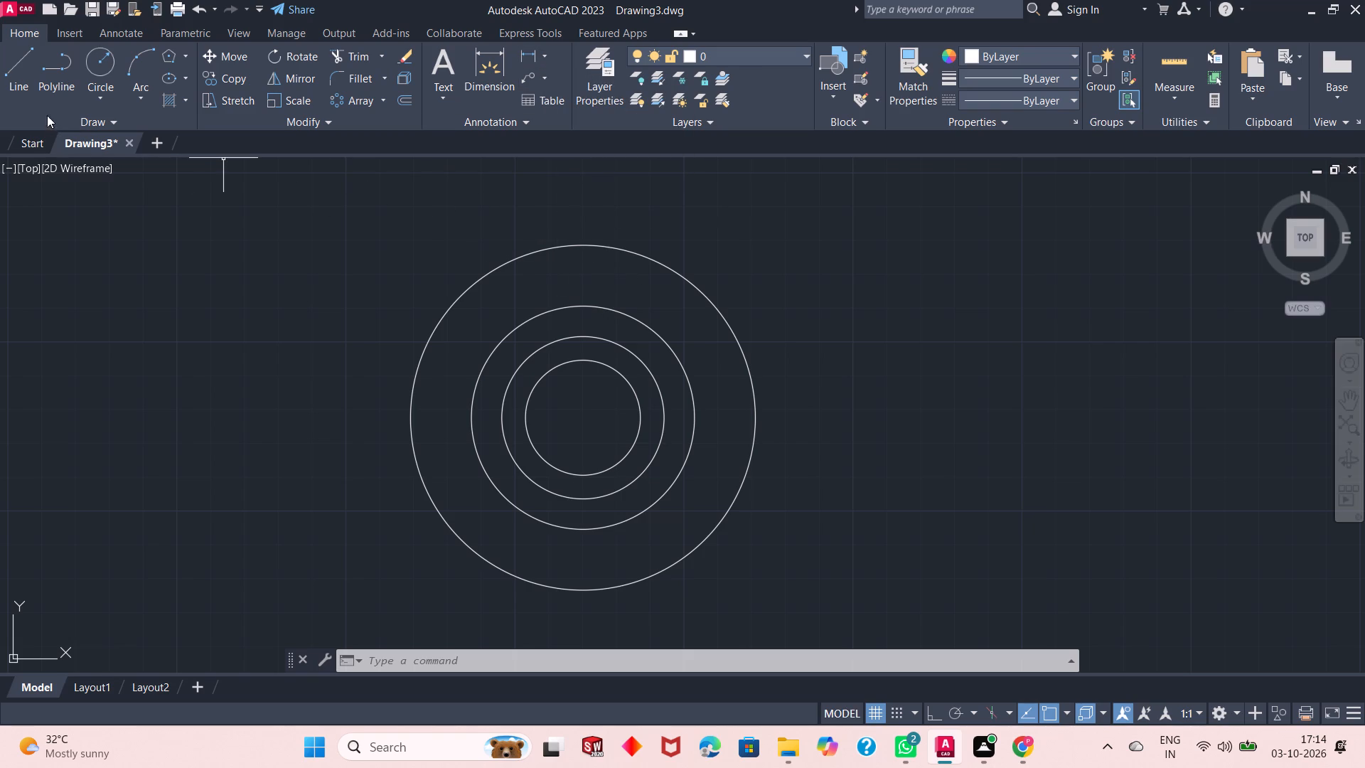
# Make the yellow center-line layer, Layer1, the current layer.
pyautogui.click(709, 58)
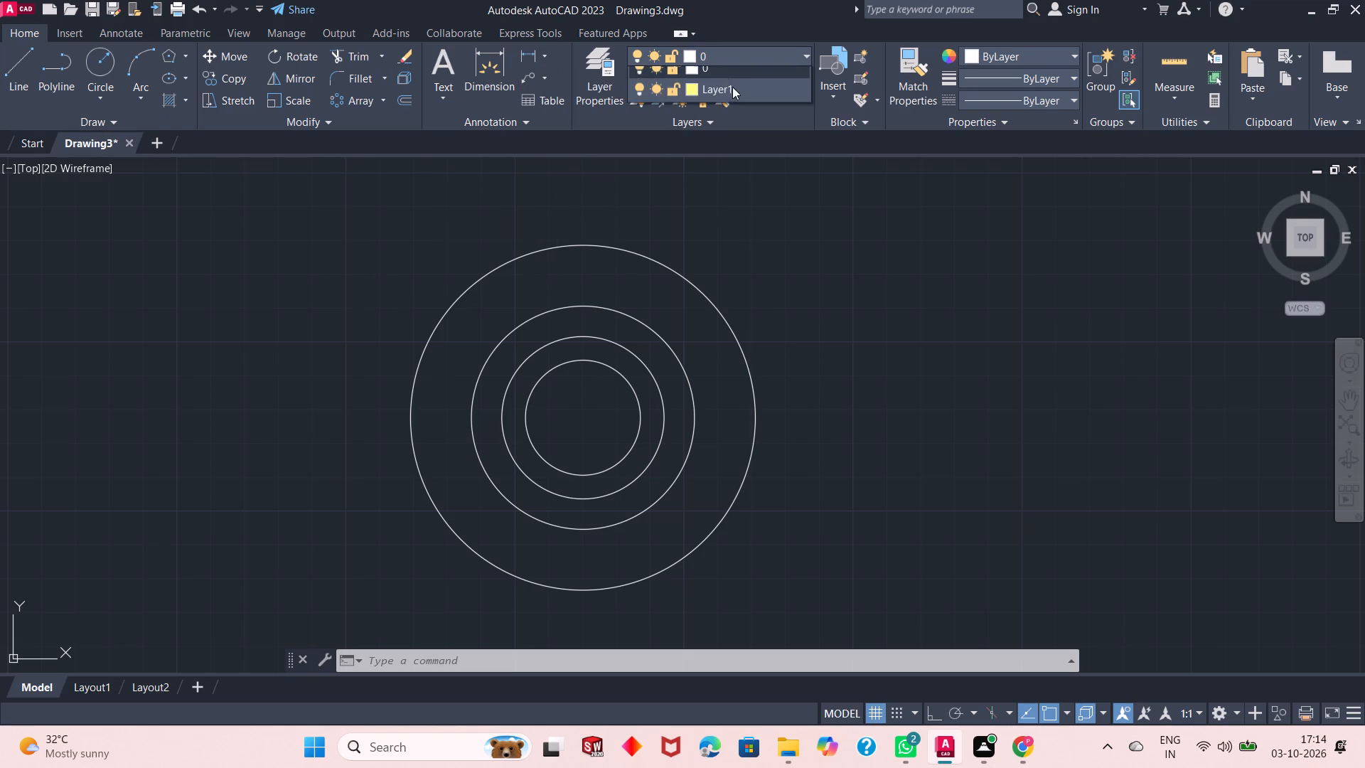
pyautogui.click(739, 100)
# Turn Ortho on and draw a vertical center line from the circles' common centre upward, well beyond the outermost circle.
pyautogui.click(15, 71)
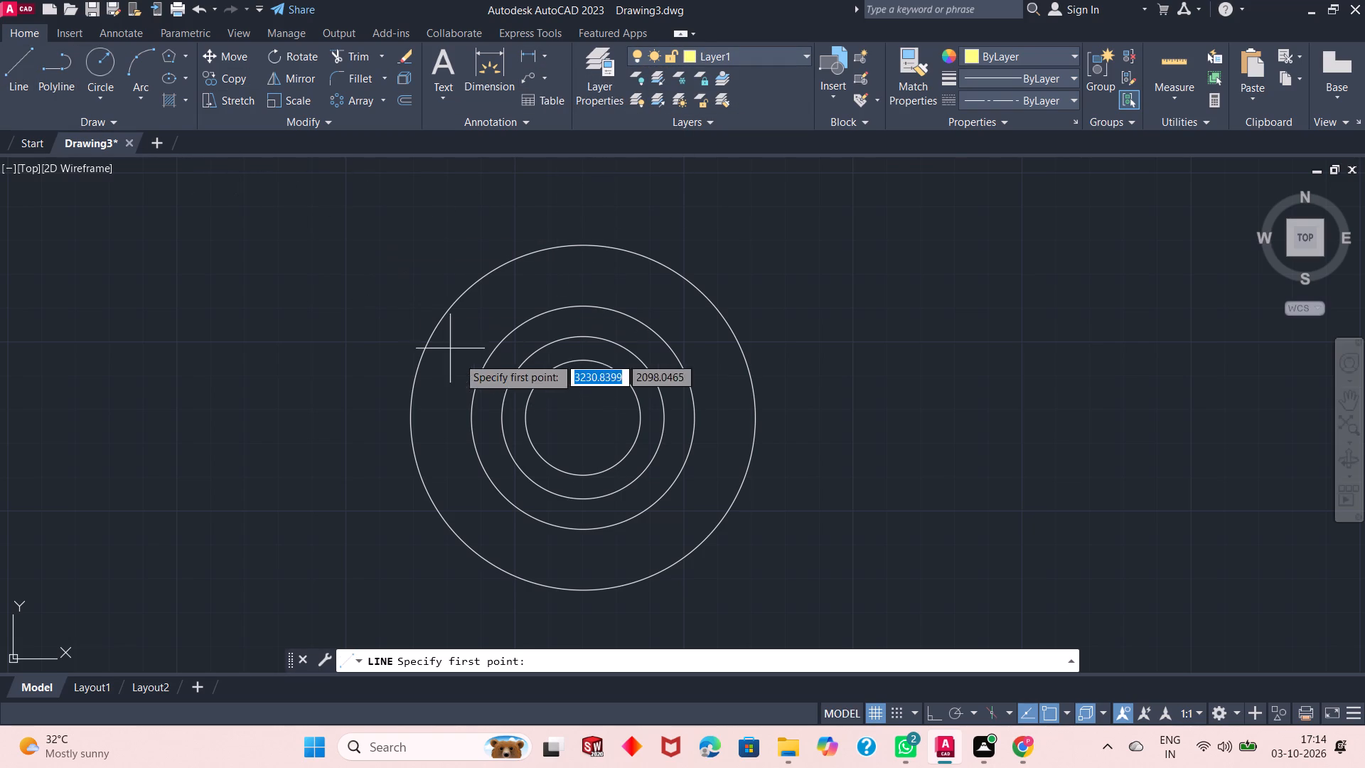
pyautogui.click(584, 415)
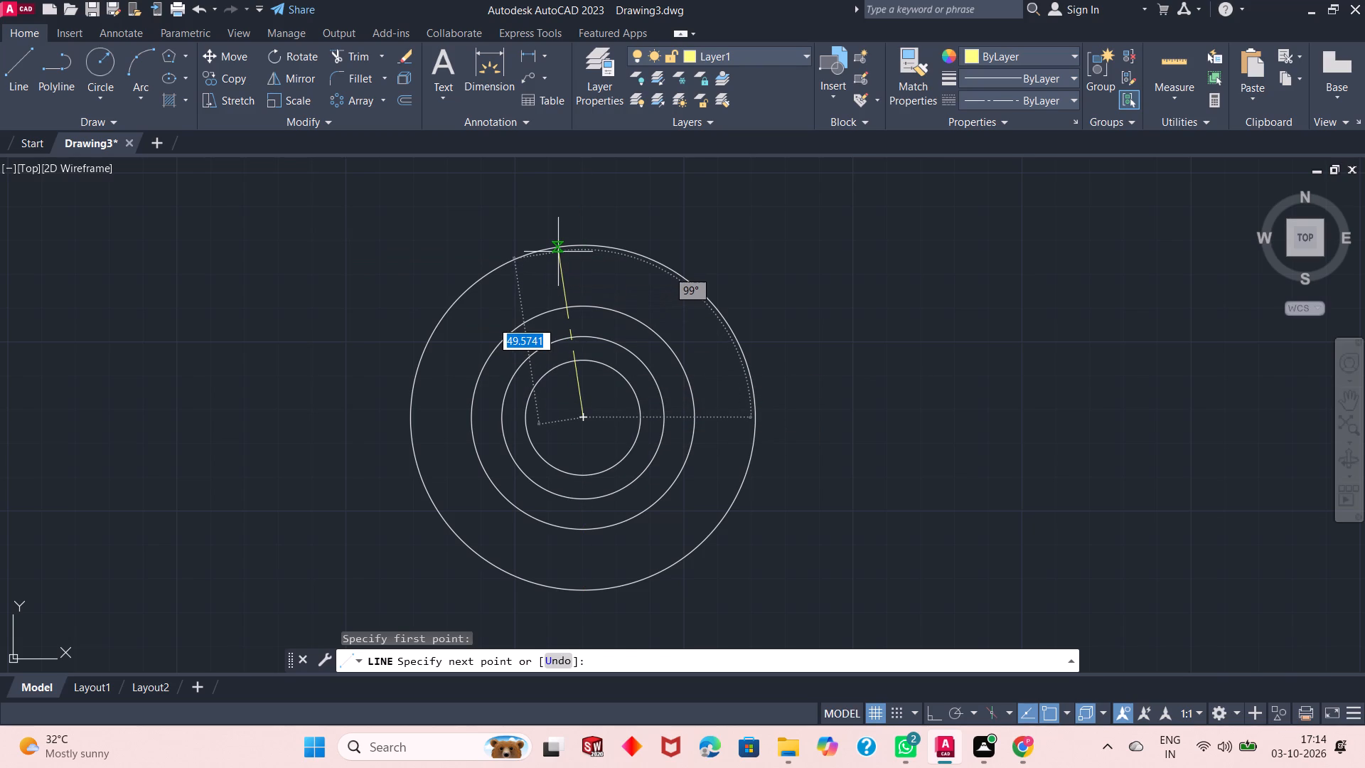
pyautogui.press('F8')
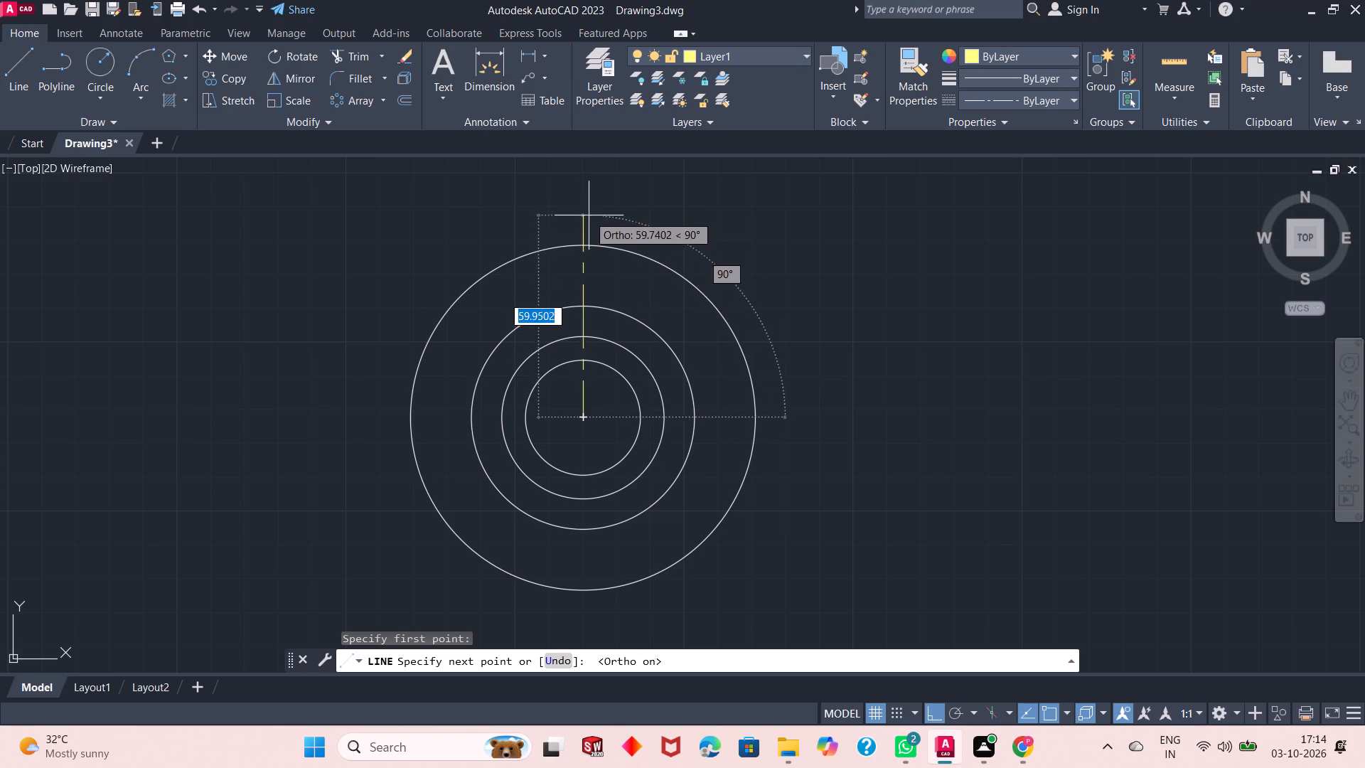
pyautogui.scroll(-1, 592, 360)
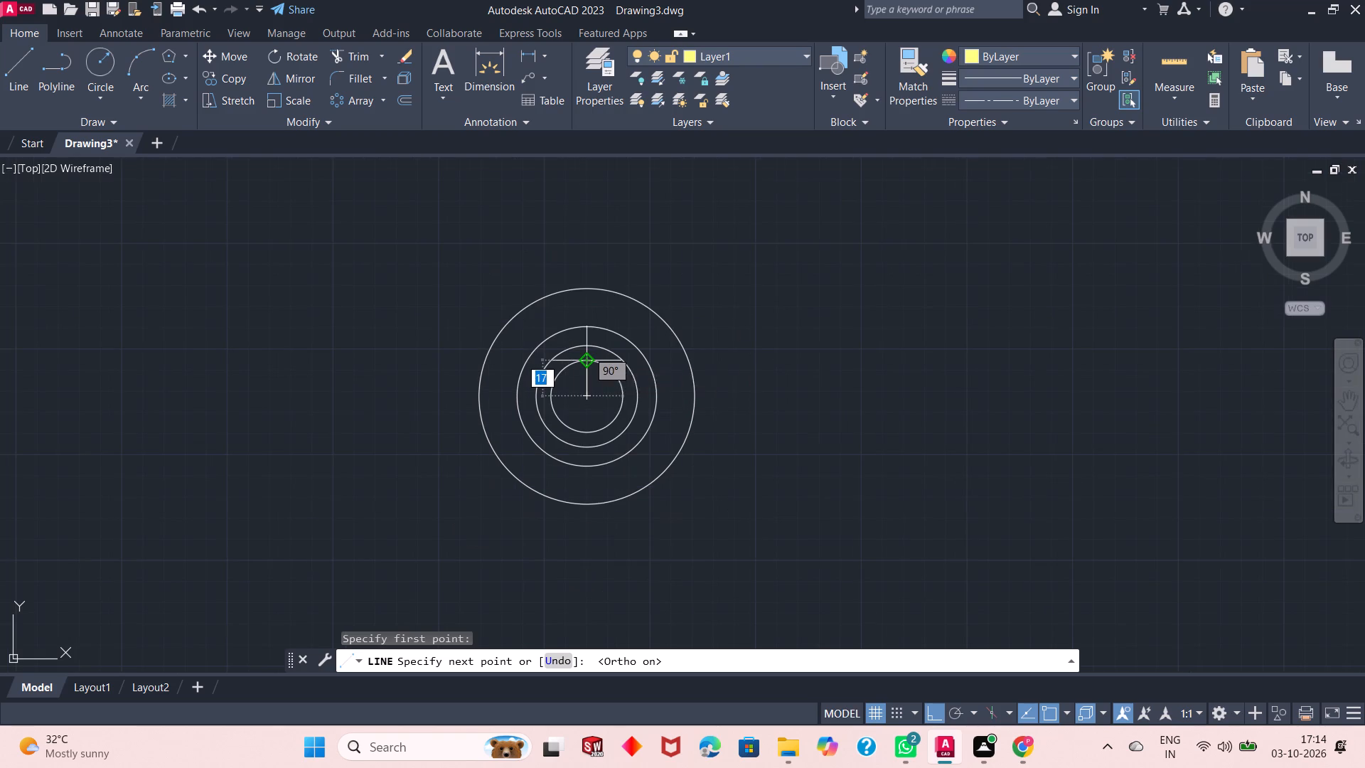
pyautogui.scroll(-1, 591, 361)
pyautogui.scroll(2, 583, 273)
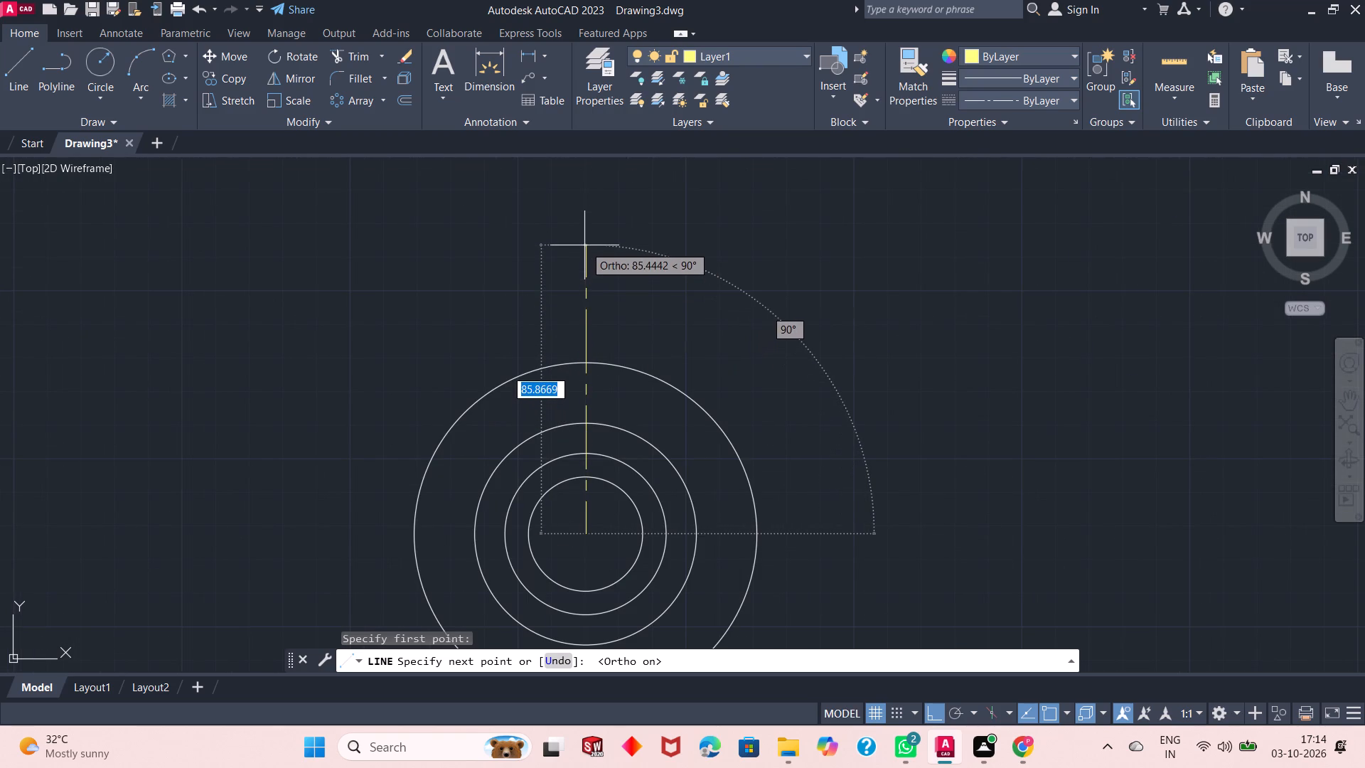
pyautogui.click(585, 192)
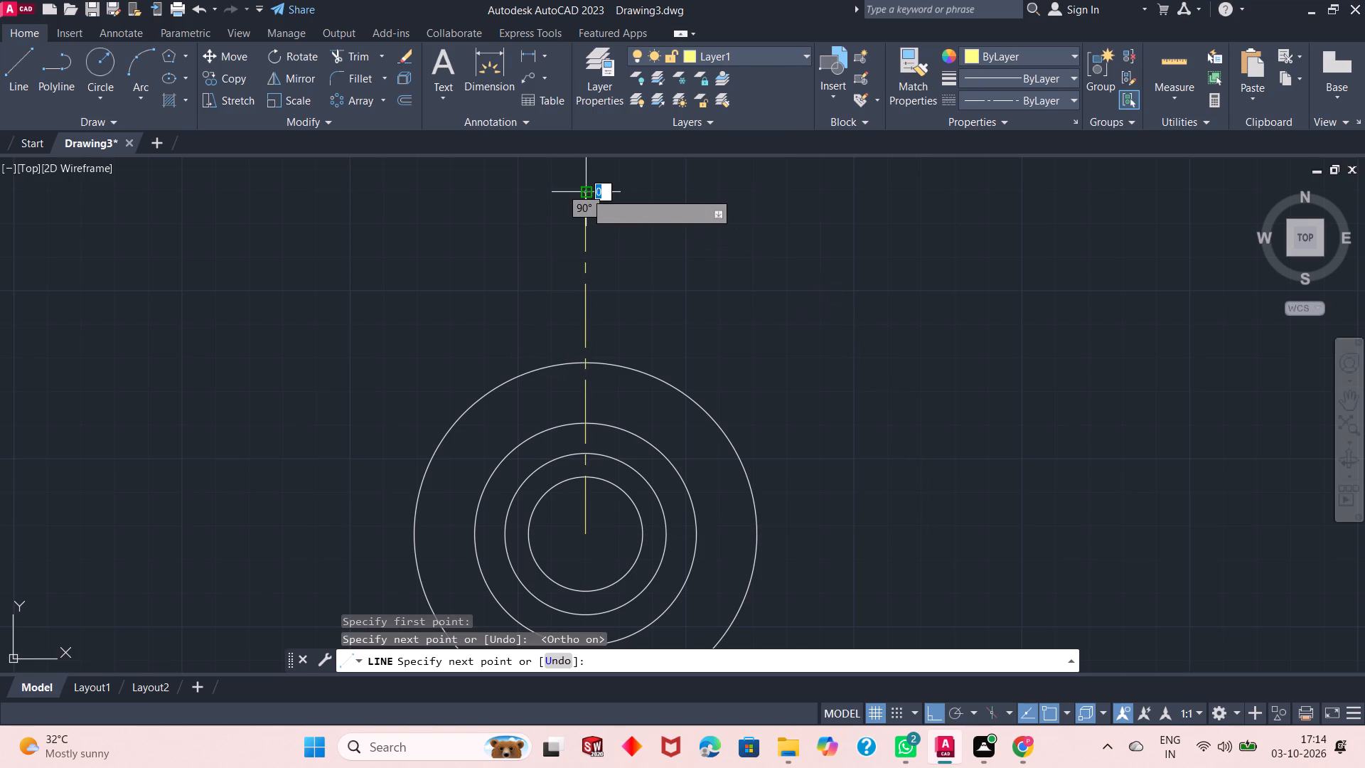
pyautogui.press('Escape')
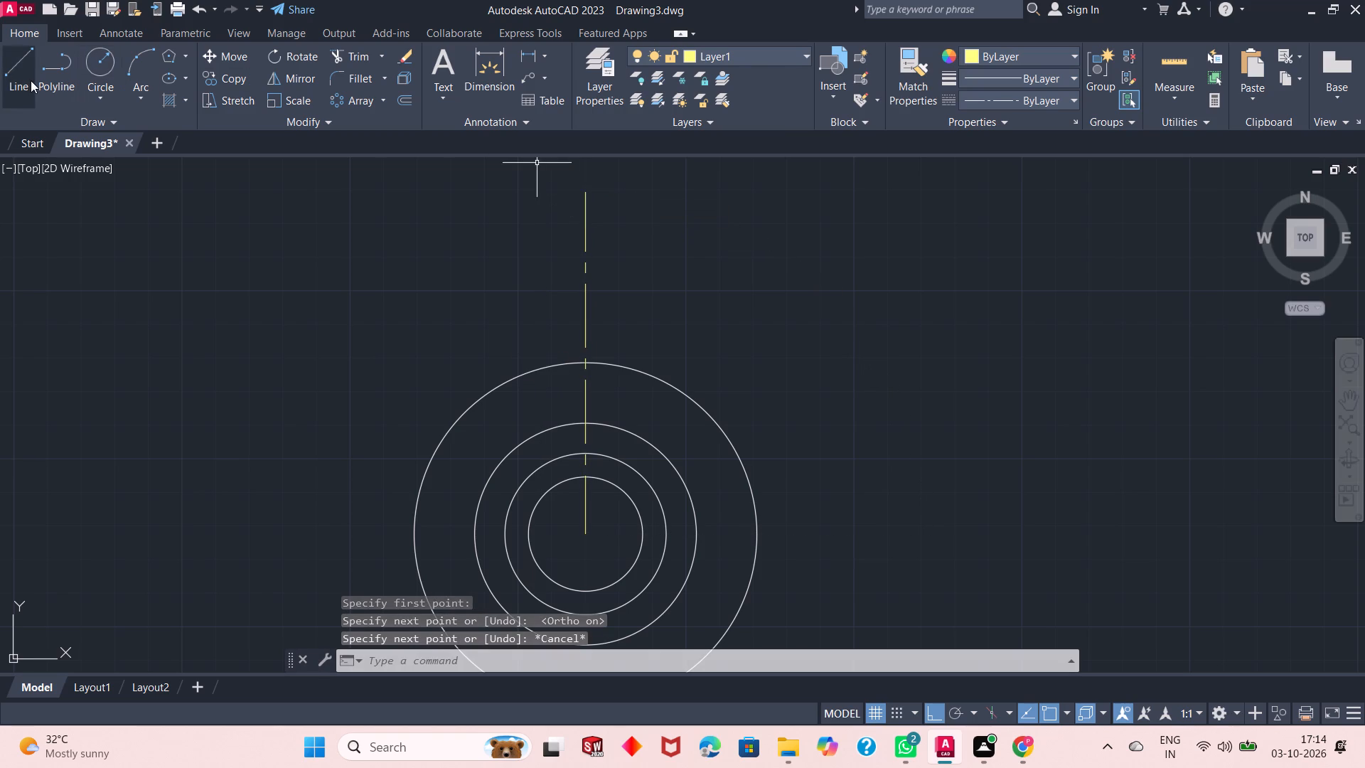
# Draw an inclined center line from the circles' centre toward the upper left at 135 degrees, with Ortho off.
pyautogui.click(31, 80)
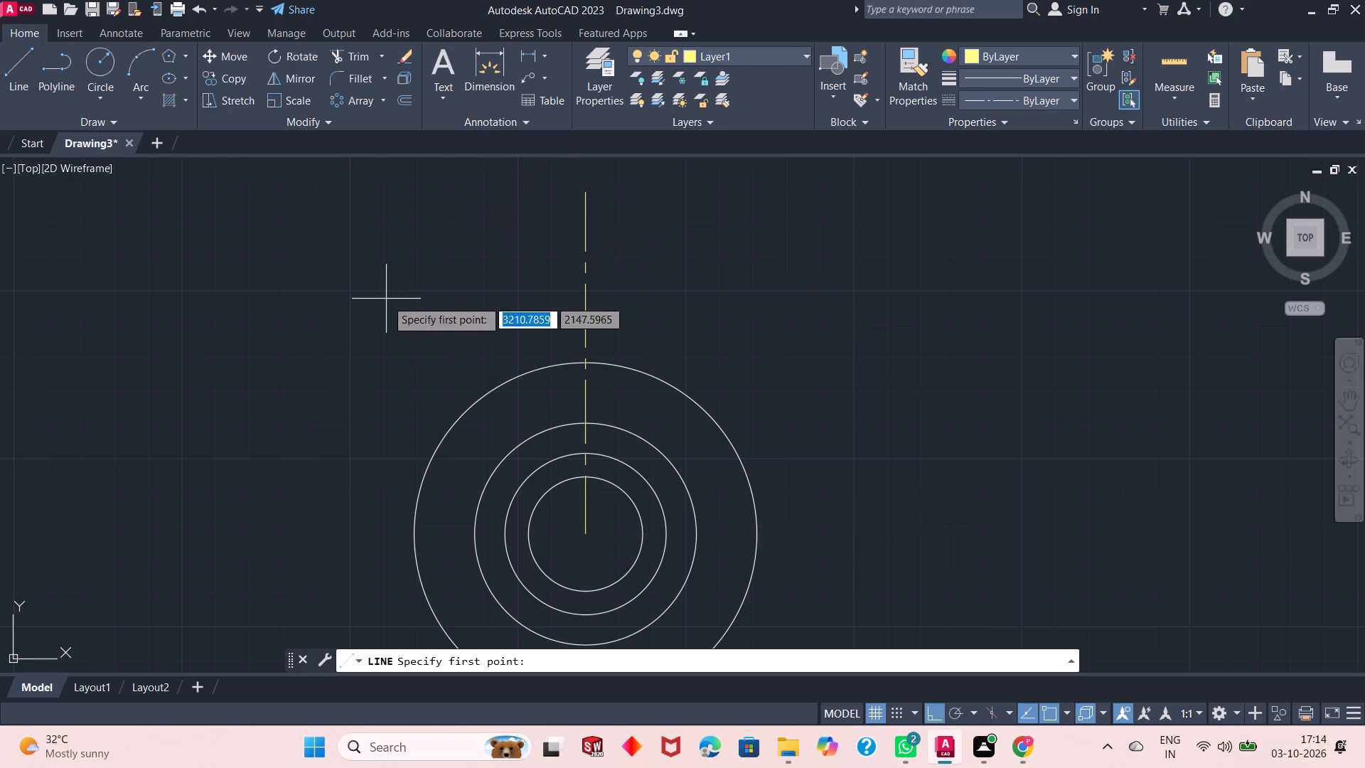
pyautogui.click(587, 535)
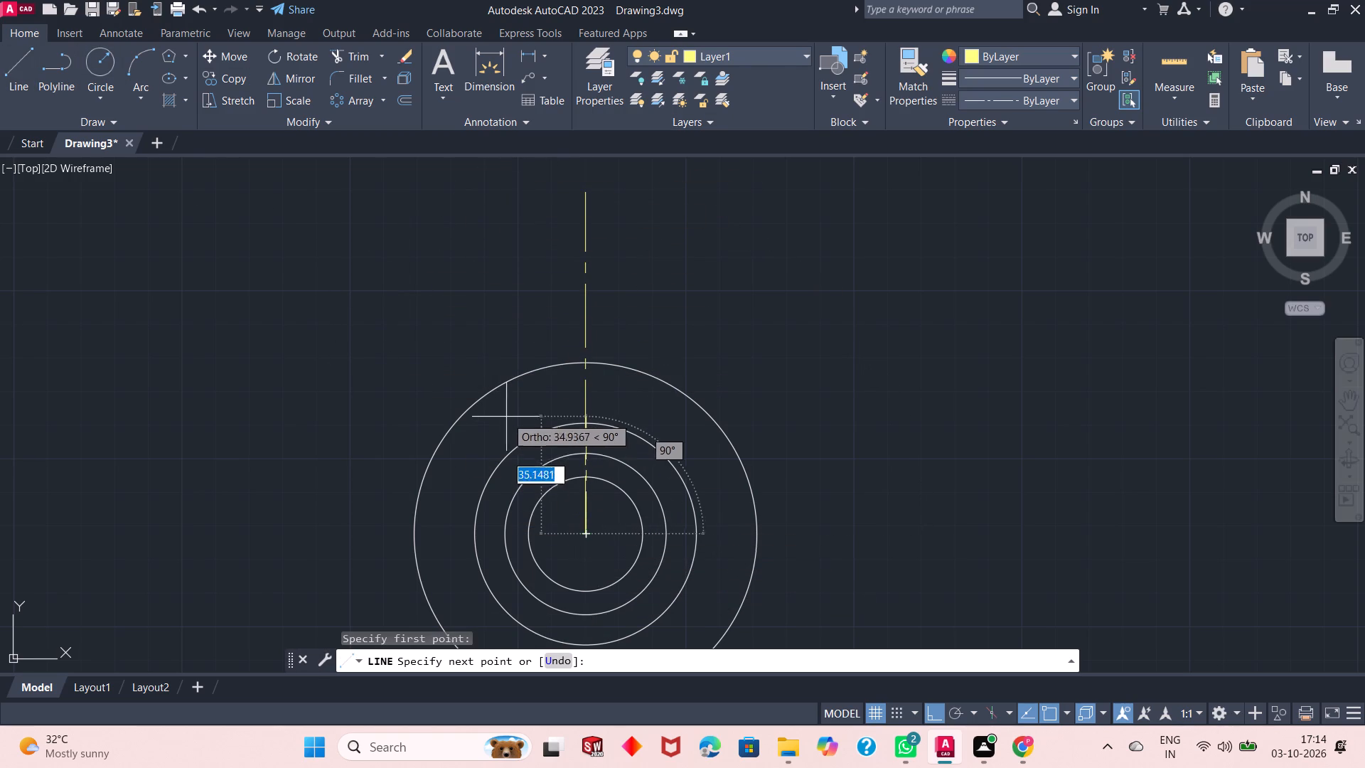
pyautogui.press('F8')
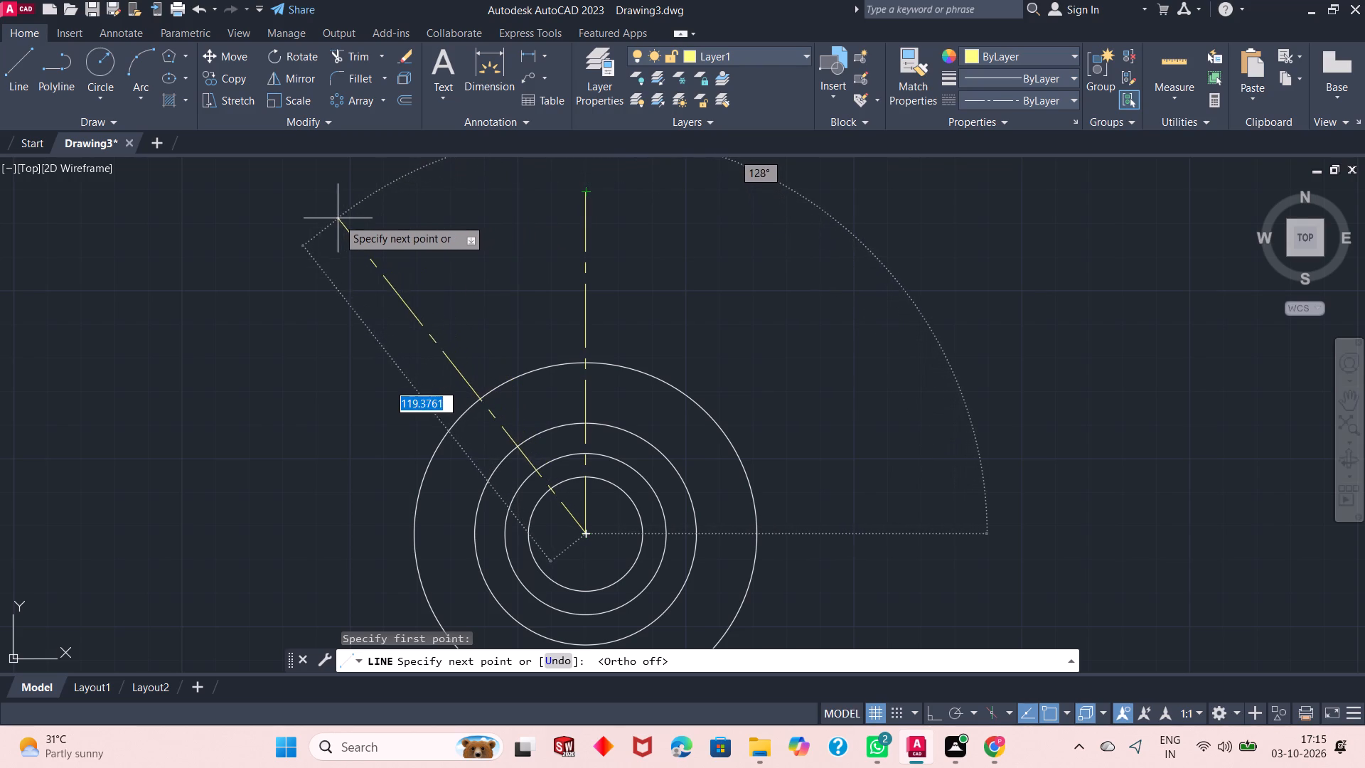
pyautogui.press('Tab')
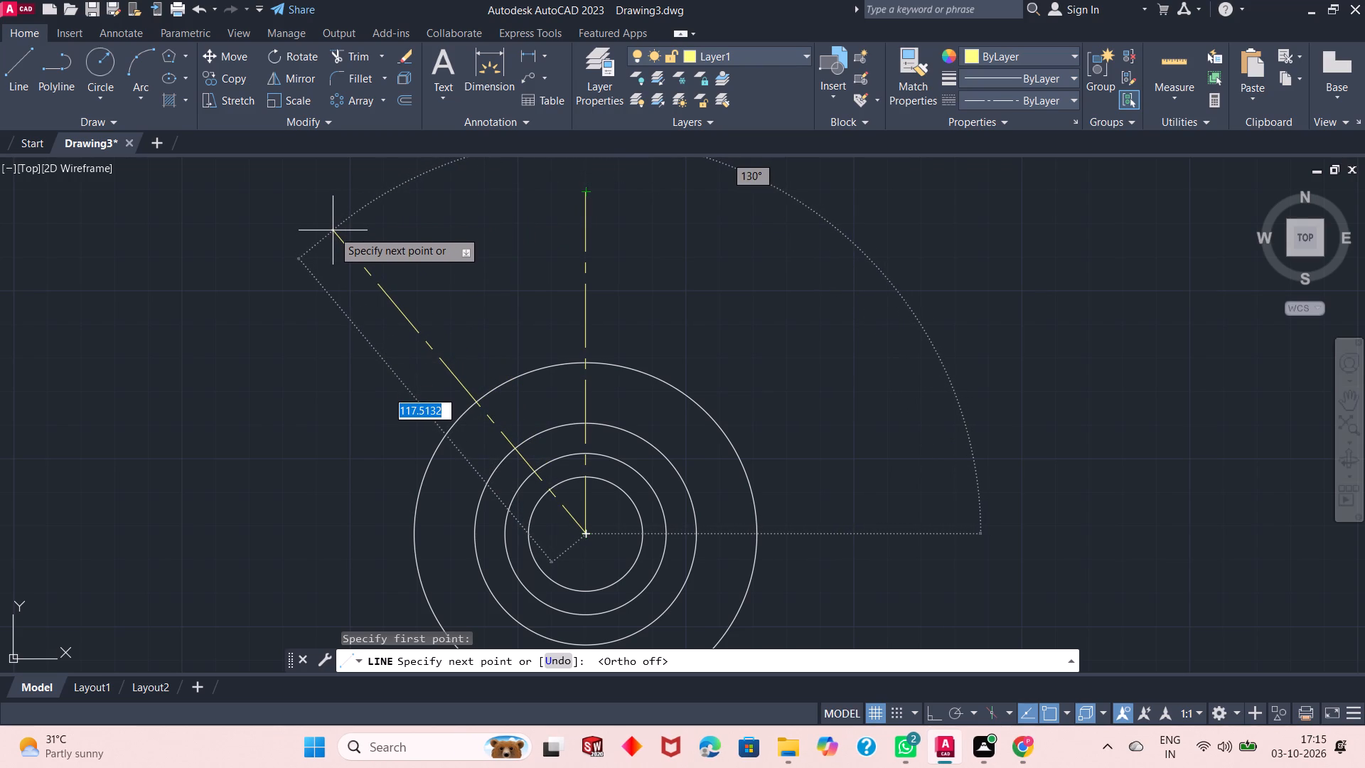
pyautogui.write('135')
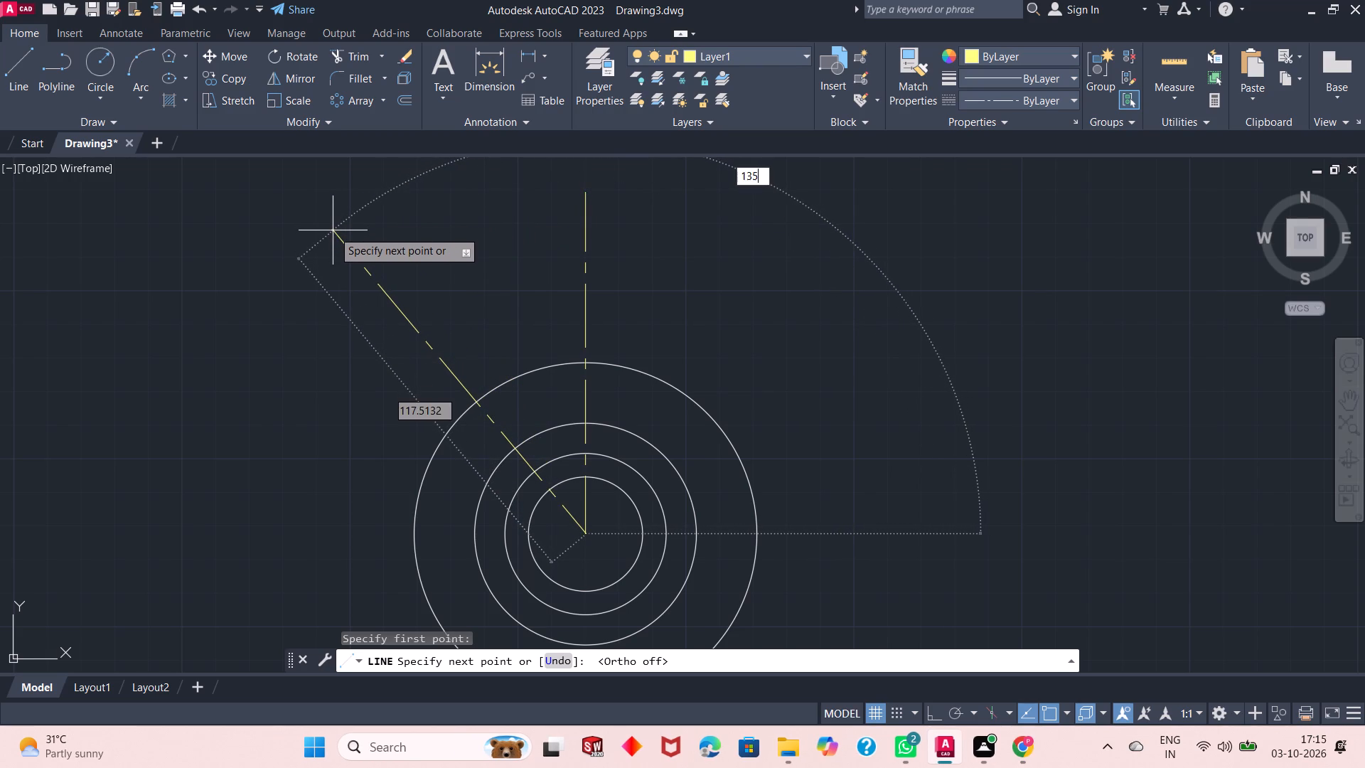
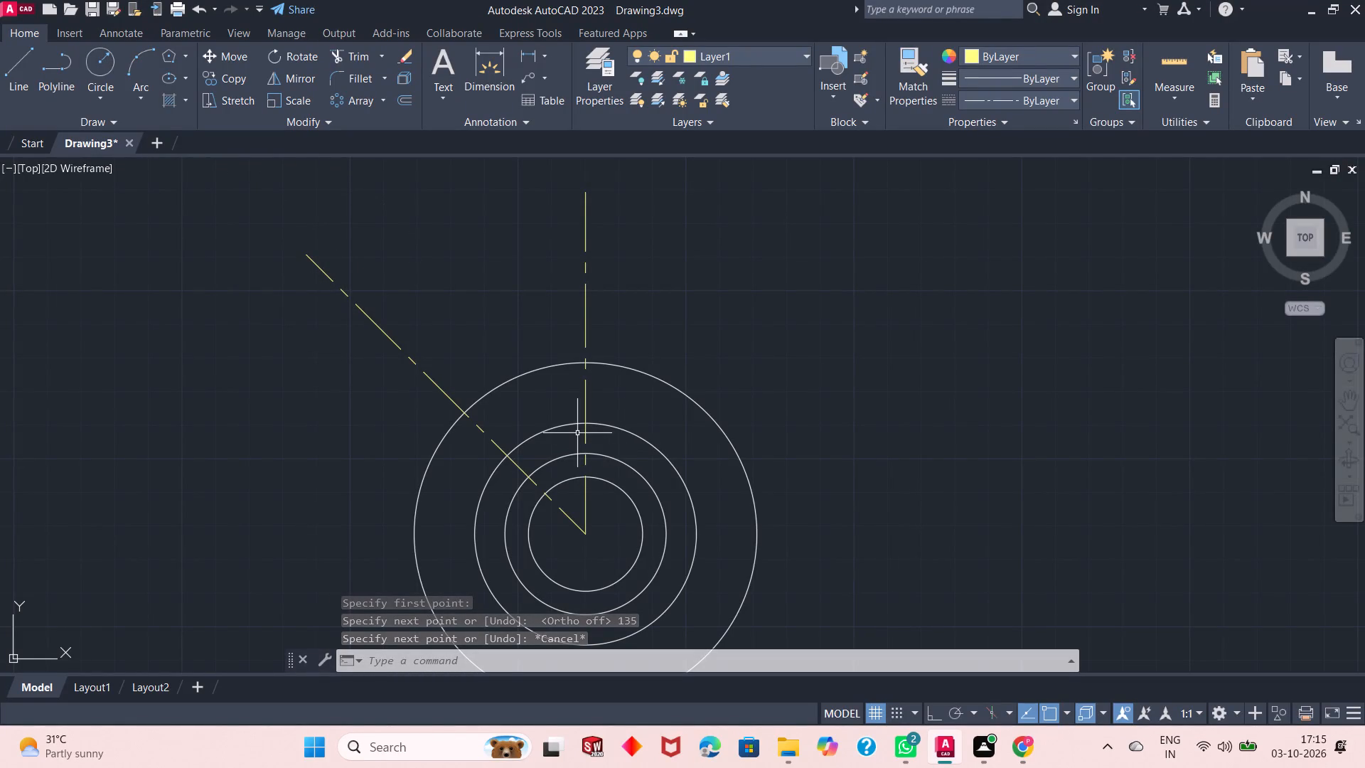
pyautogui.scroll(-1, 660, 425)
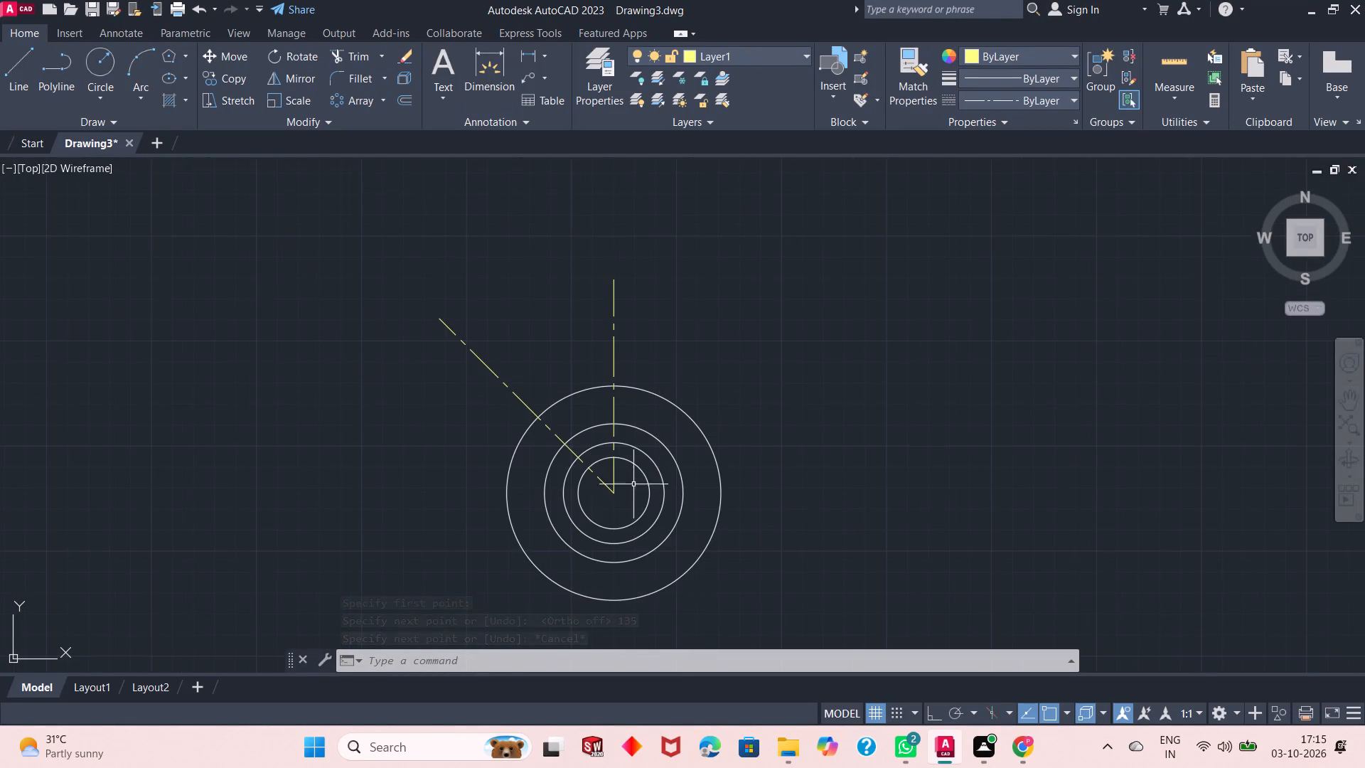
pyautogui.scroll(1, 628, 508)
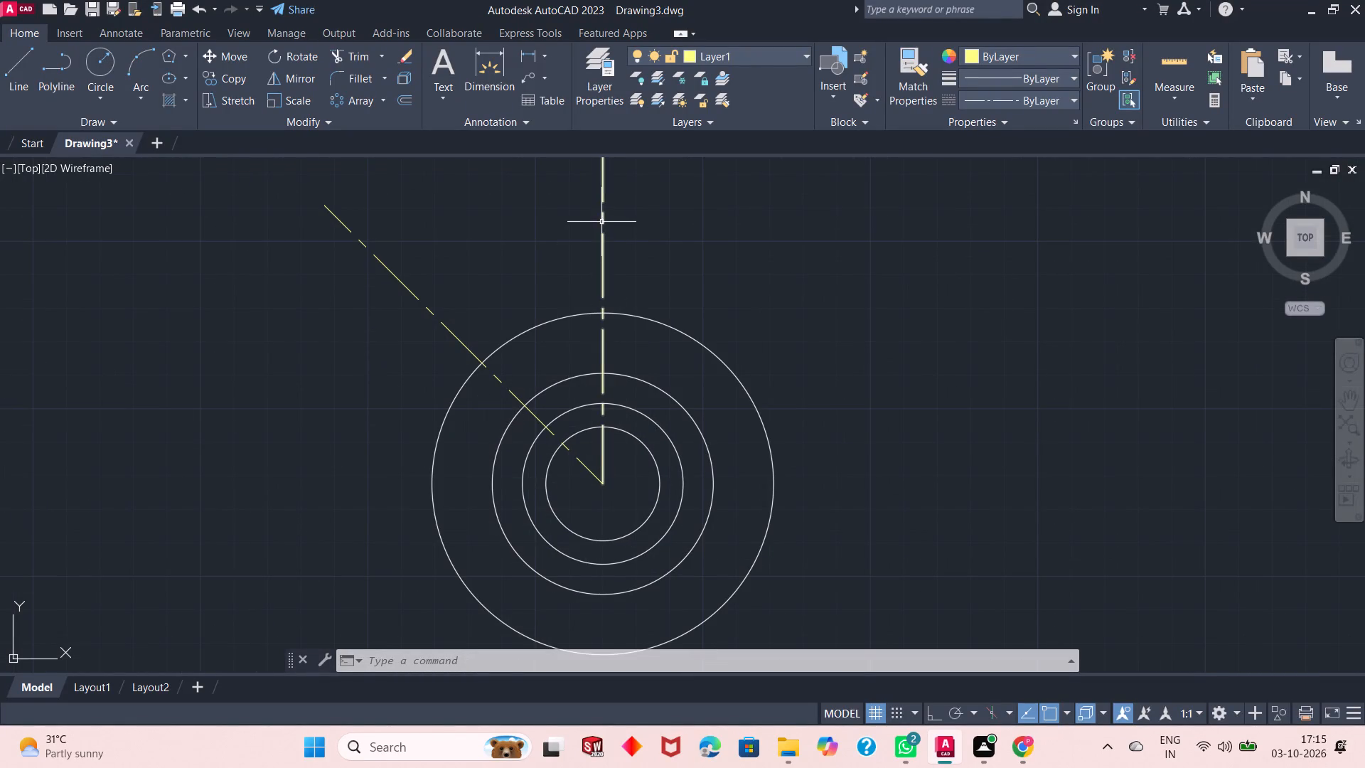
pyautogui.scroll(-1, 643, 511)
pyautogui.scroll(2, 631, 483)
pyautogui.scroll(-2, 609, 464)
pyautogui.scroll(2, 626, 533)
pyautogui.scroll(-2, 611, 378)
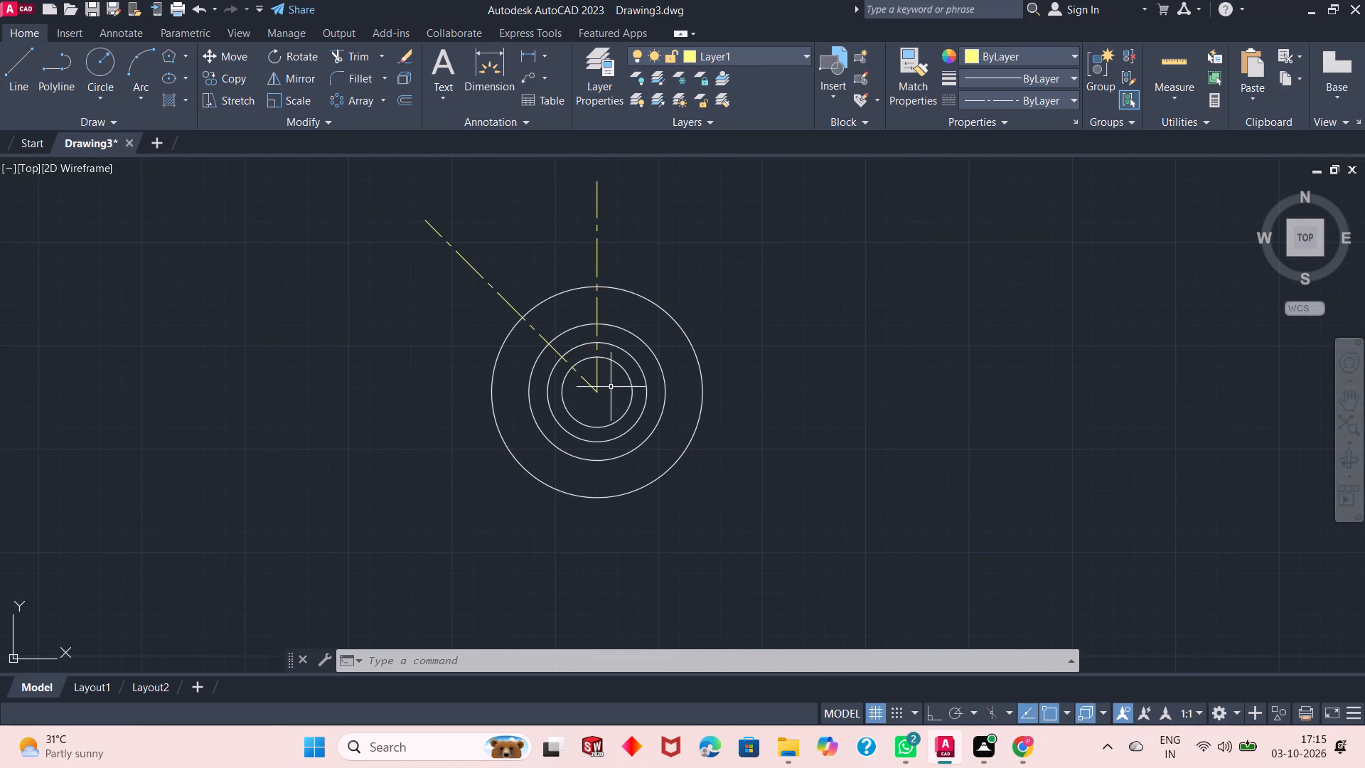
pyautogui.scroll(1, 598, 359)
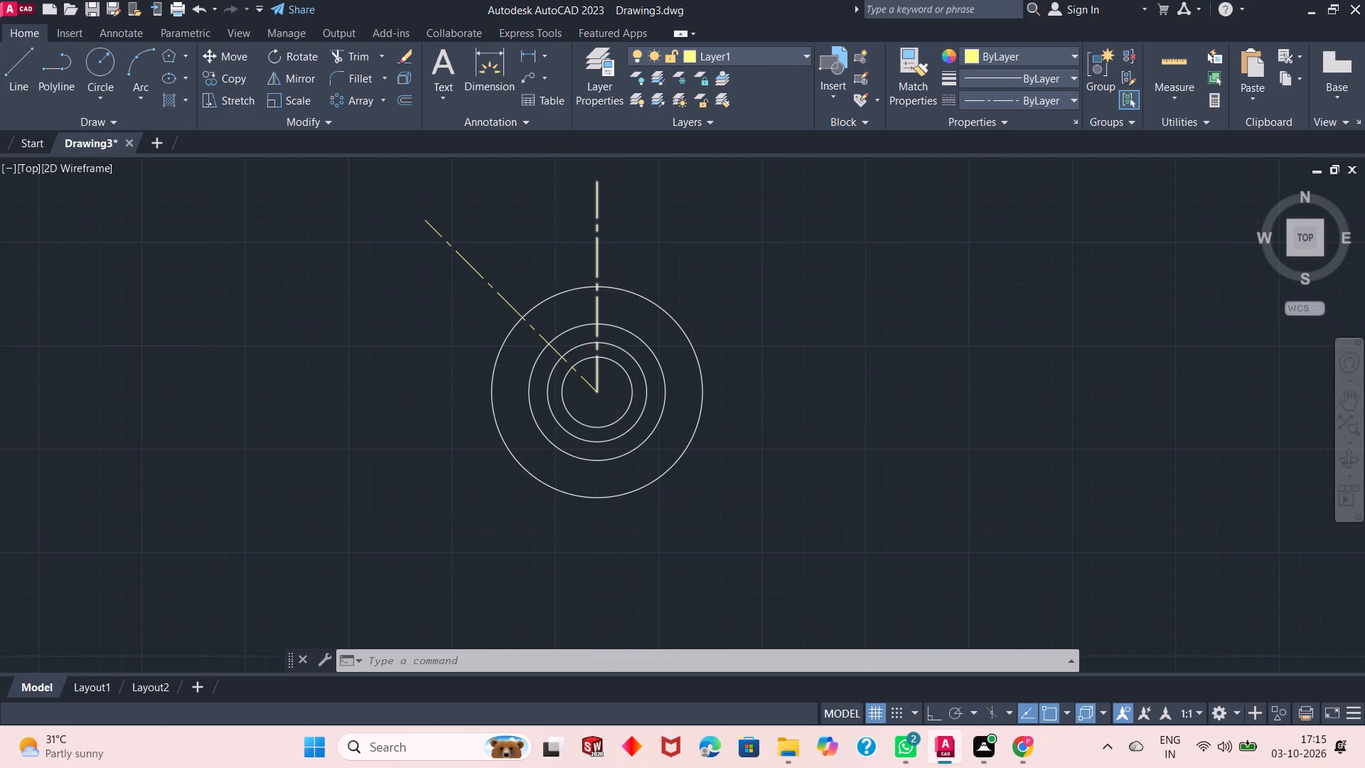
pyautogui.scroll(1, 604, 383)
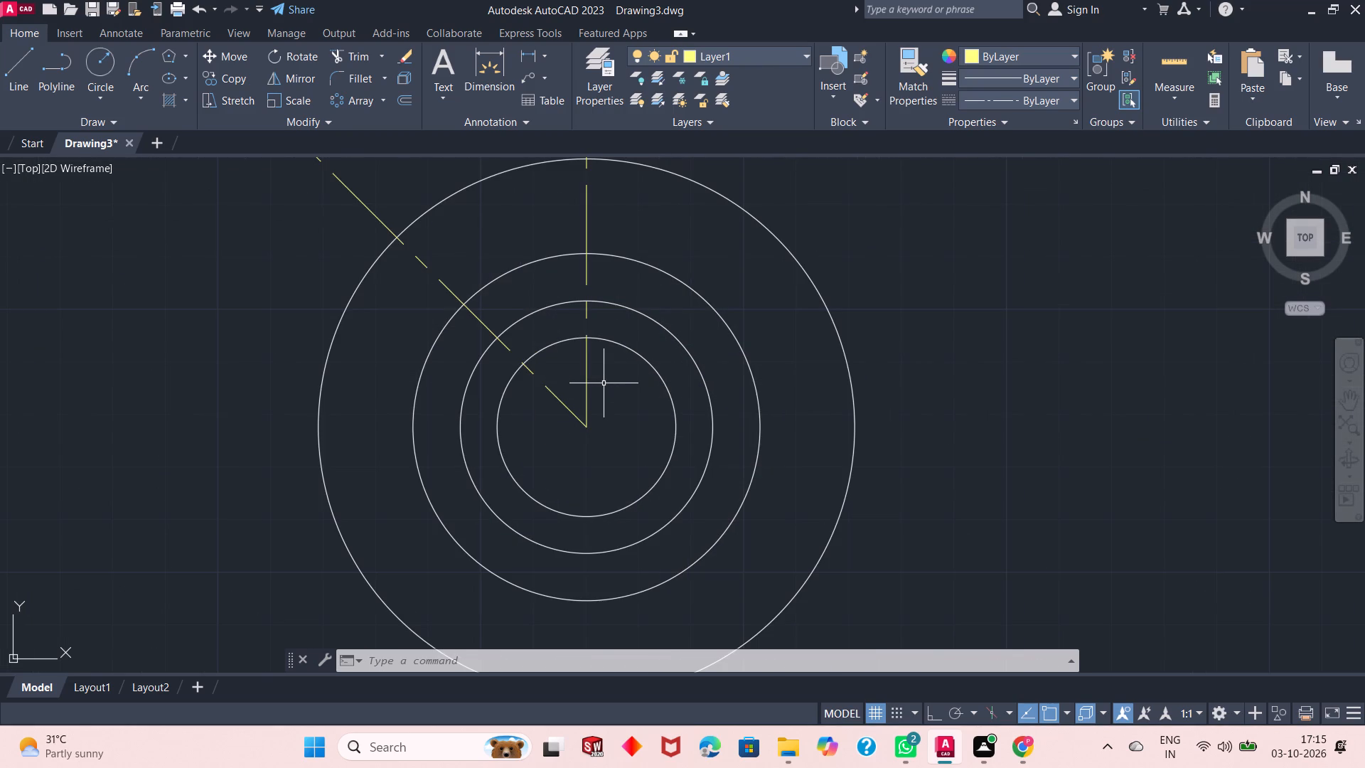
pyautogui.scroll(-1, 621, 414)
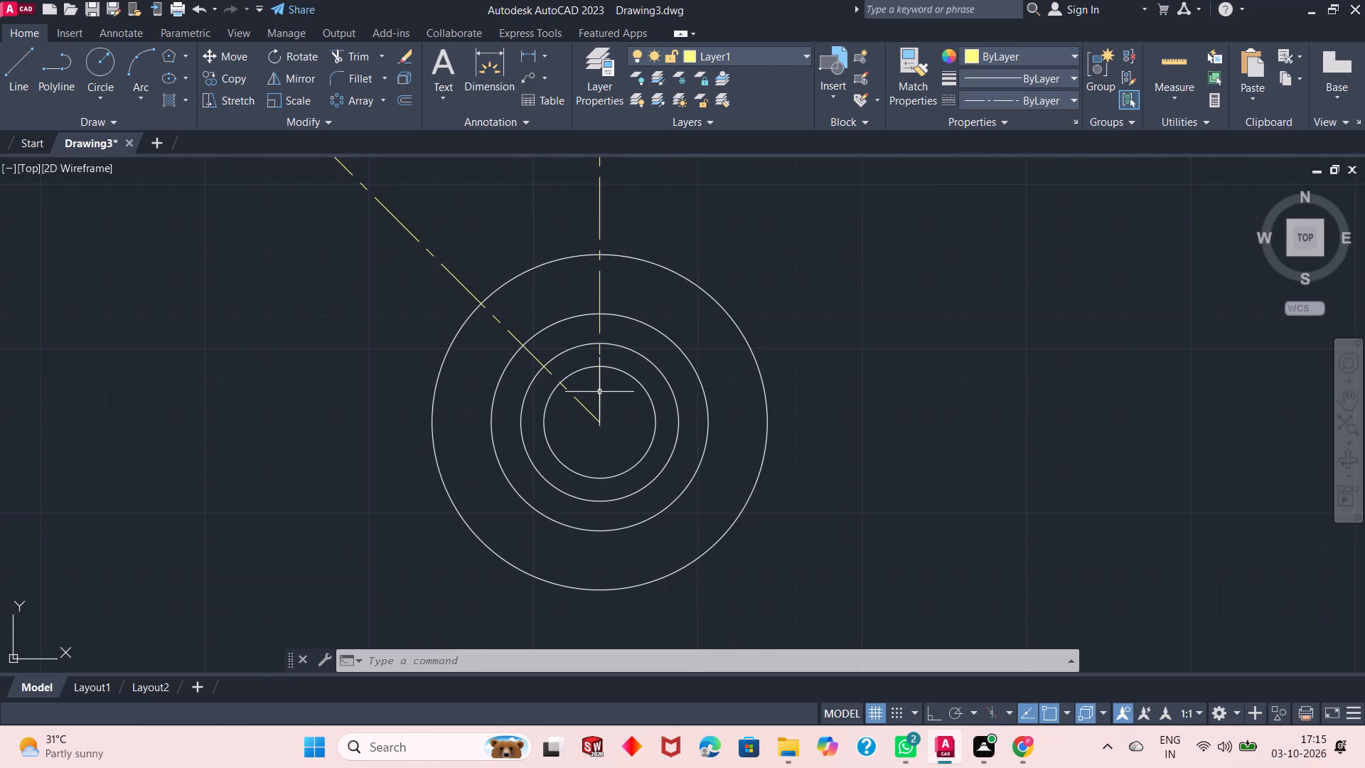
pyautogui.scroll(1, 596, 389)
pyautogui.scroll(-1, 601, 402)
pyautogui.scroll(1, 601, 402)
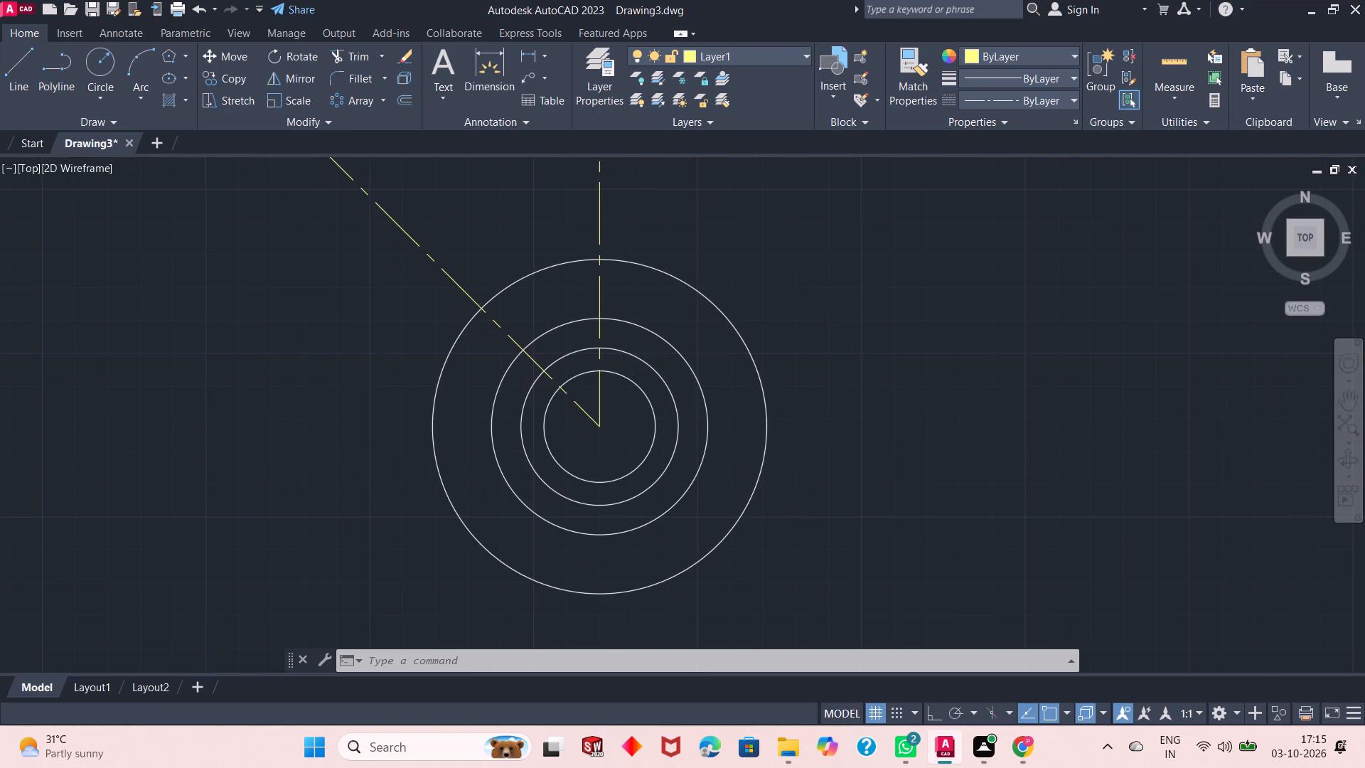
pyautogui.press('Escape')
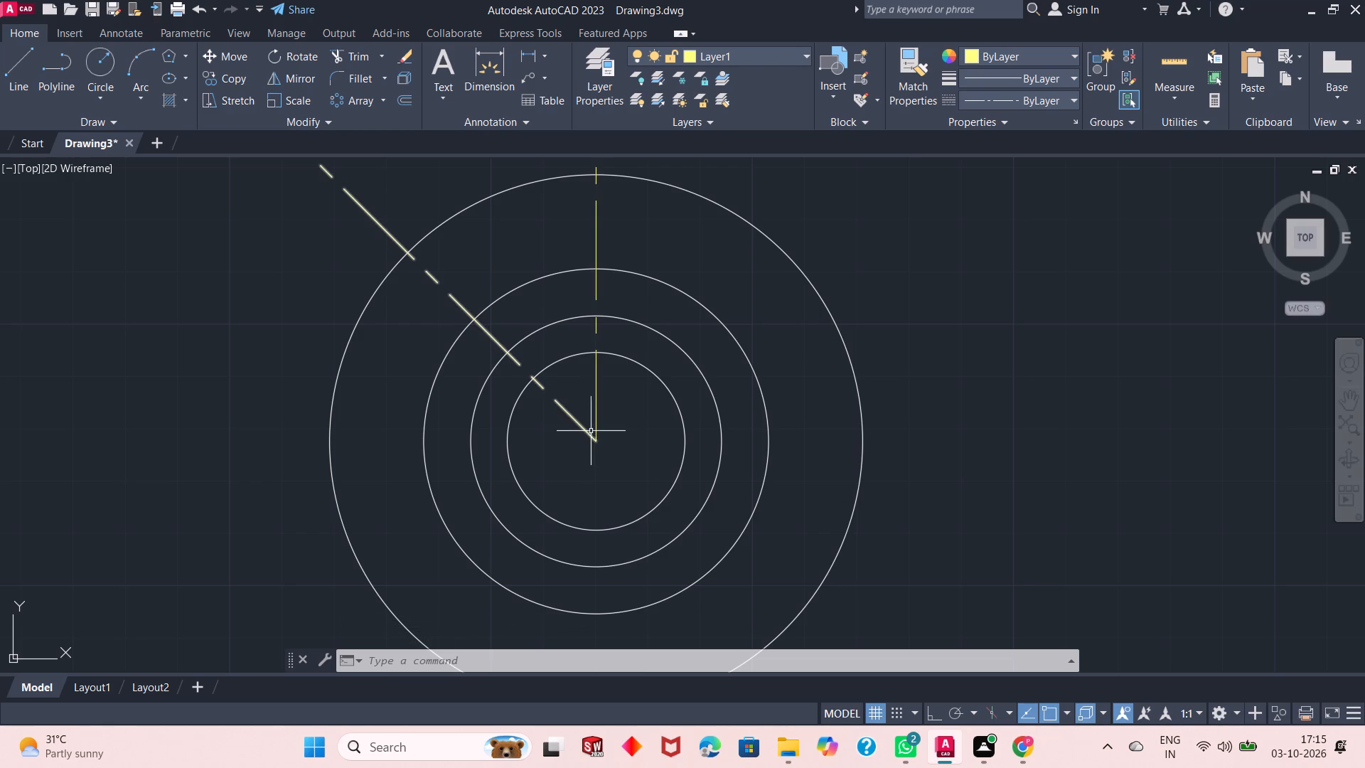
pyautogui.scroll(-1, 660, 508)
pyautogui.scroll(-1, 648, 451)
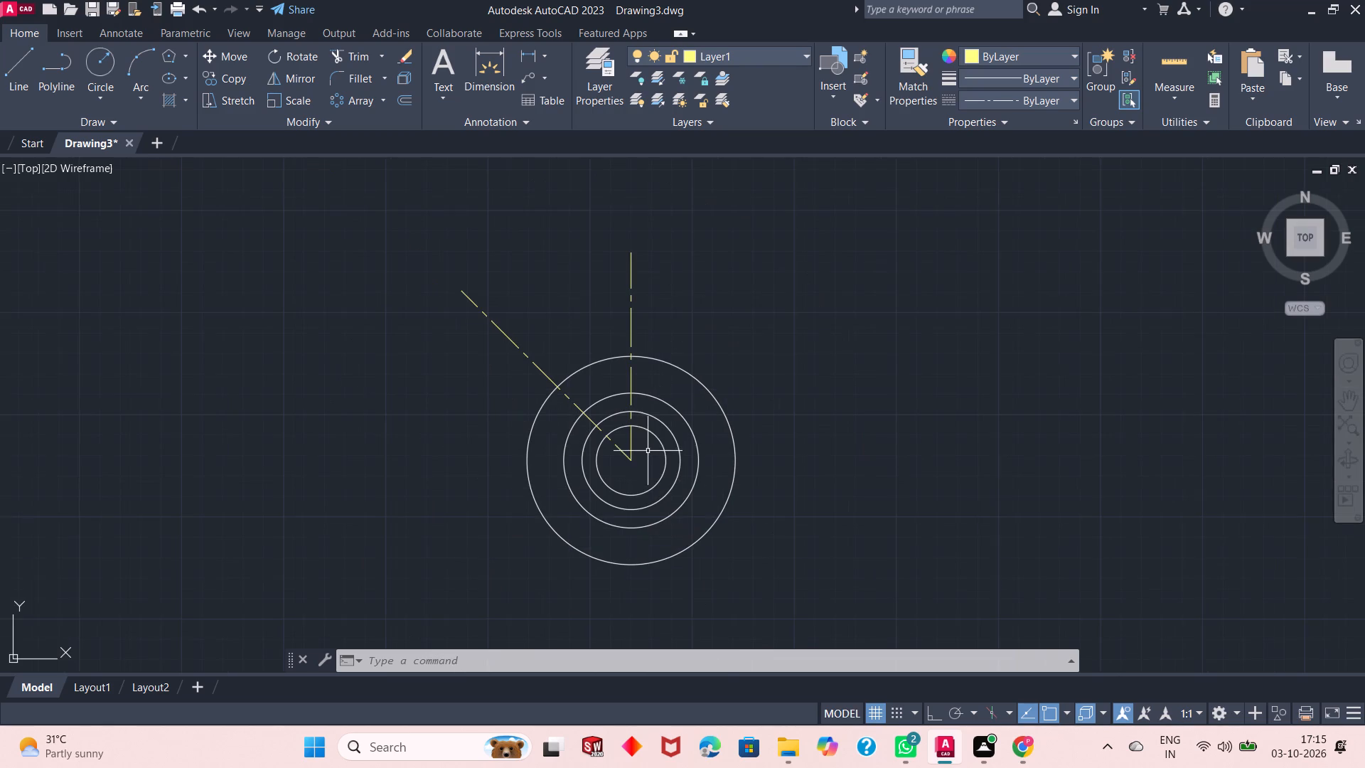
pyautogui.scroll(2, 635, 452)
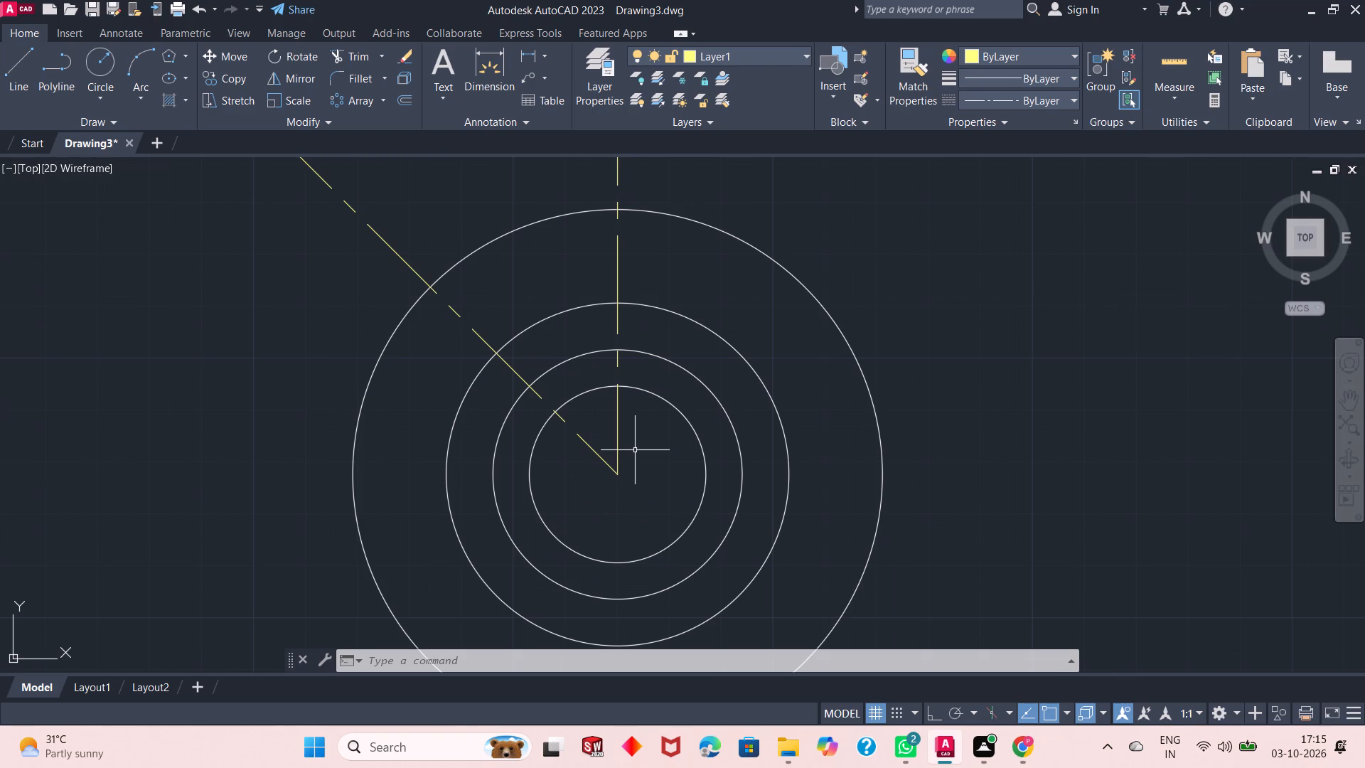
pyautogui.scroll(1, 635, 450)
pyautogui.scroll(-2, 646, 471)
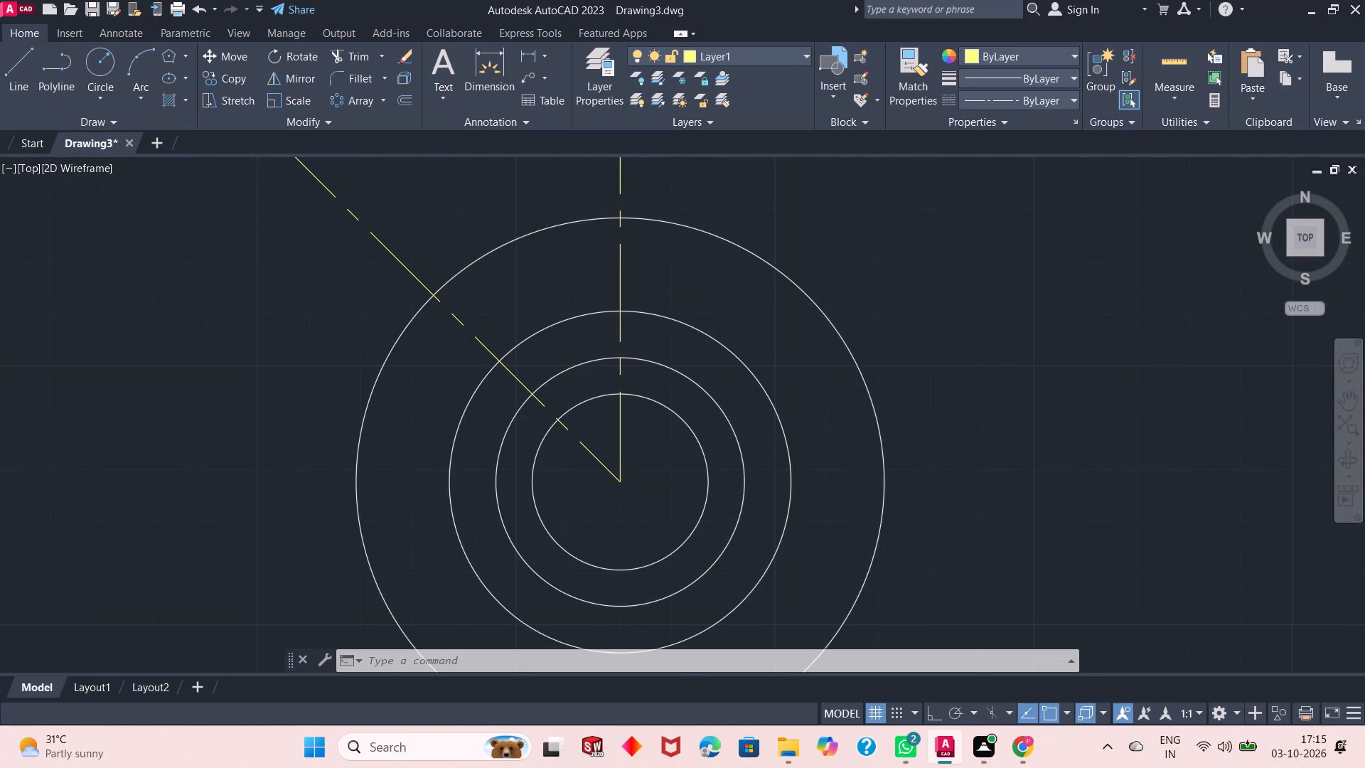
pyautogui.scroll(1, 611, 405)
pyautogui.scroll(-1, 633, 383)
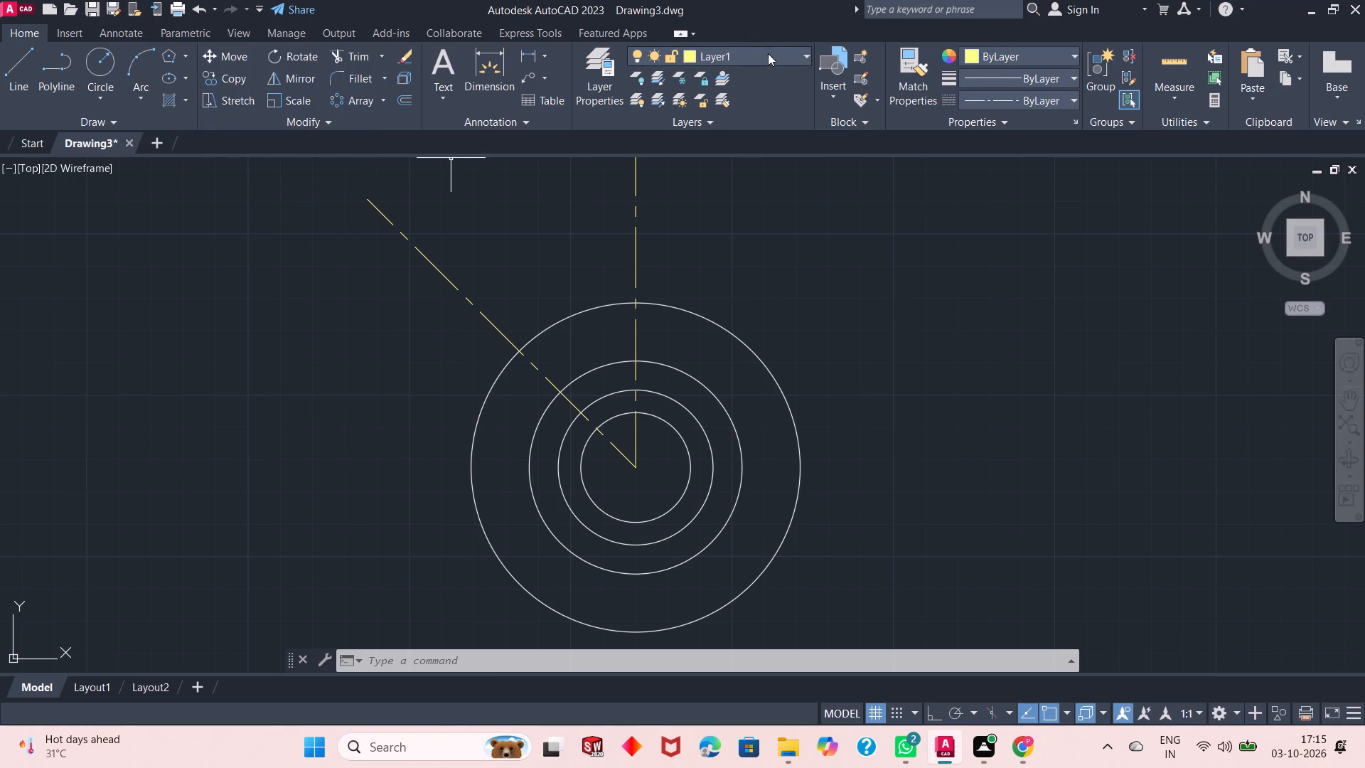
# On layer 0, draw a circle of radius 48/2 centred where the inclined center line crosses the outermost circle.
pyautogui.click(768, 53)
pyautogui.click(769, 80)
pyautogui.click(110, 75)
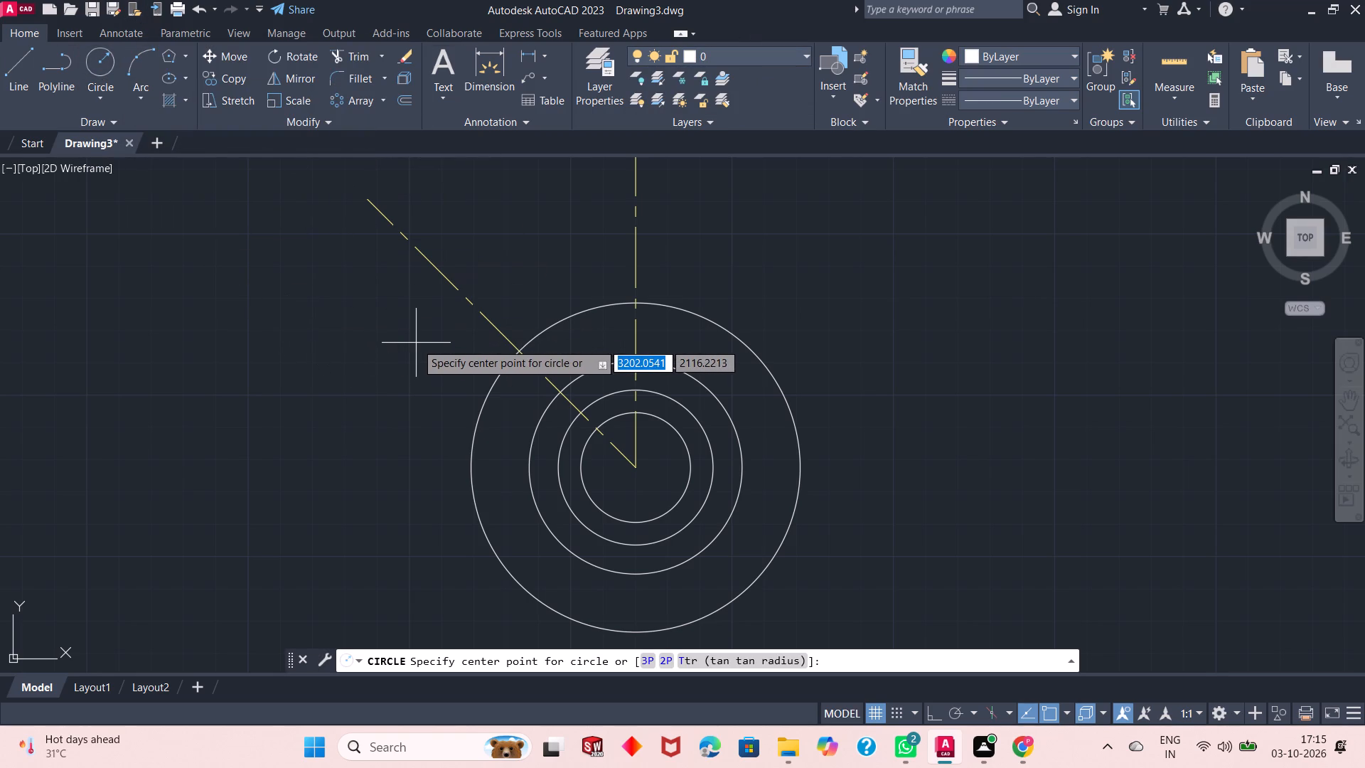
pyautogui.click(520, 352)
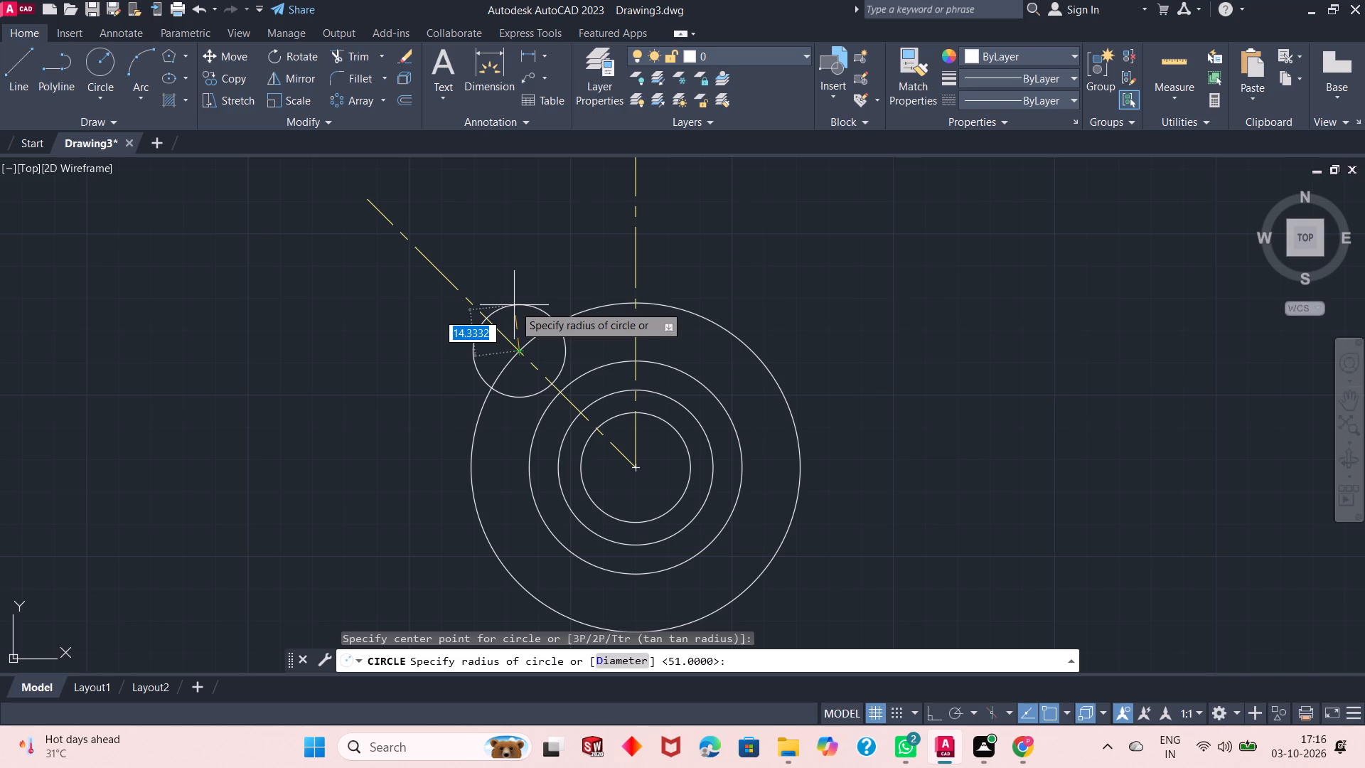
pyautogui.write('48/2')
pyautogui.press('Return')
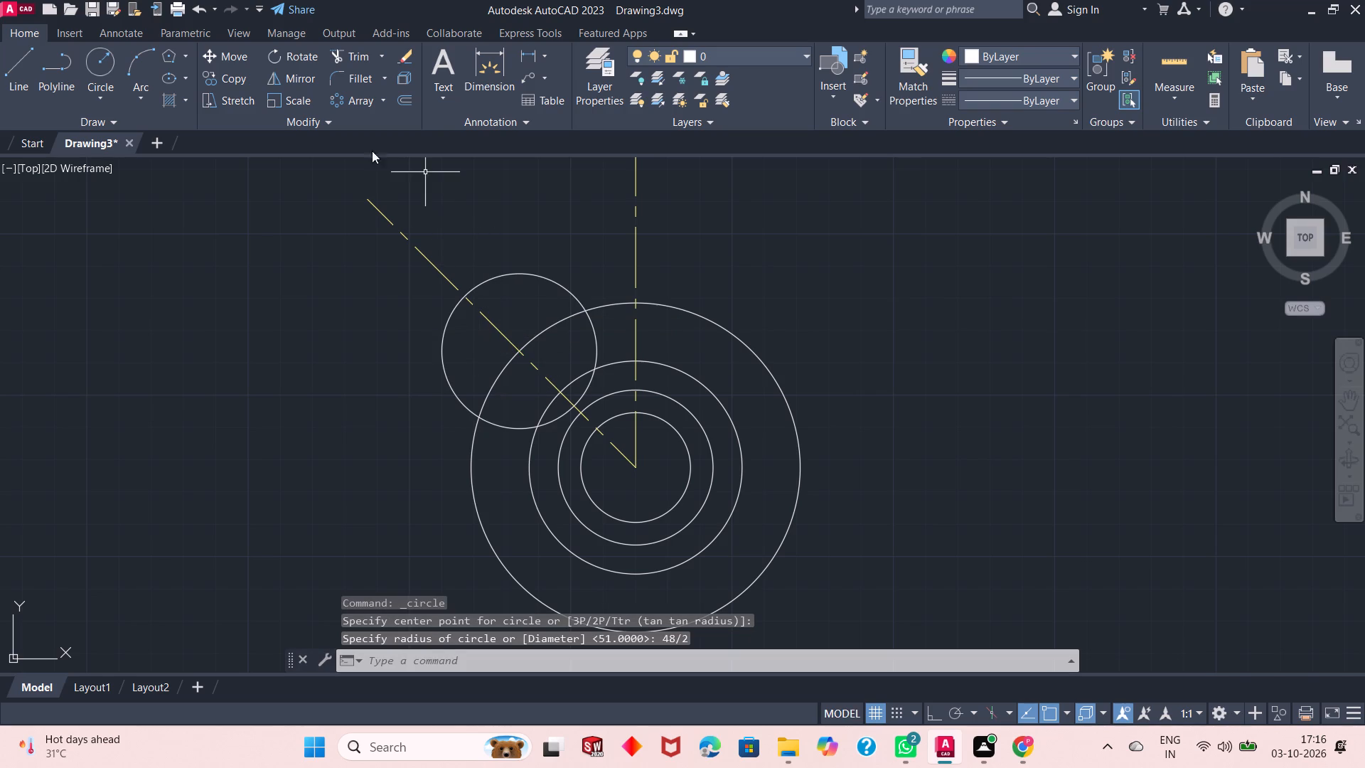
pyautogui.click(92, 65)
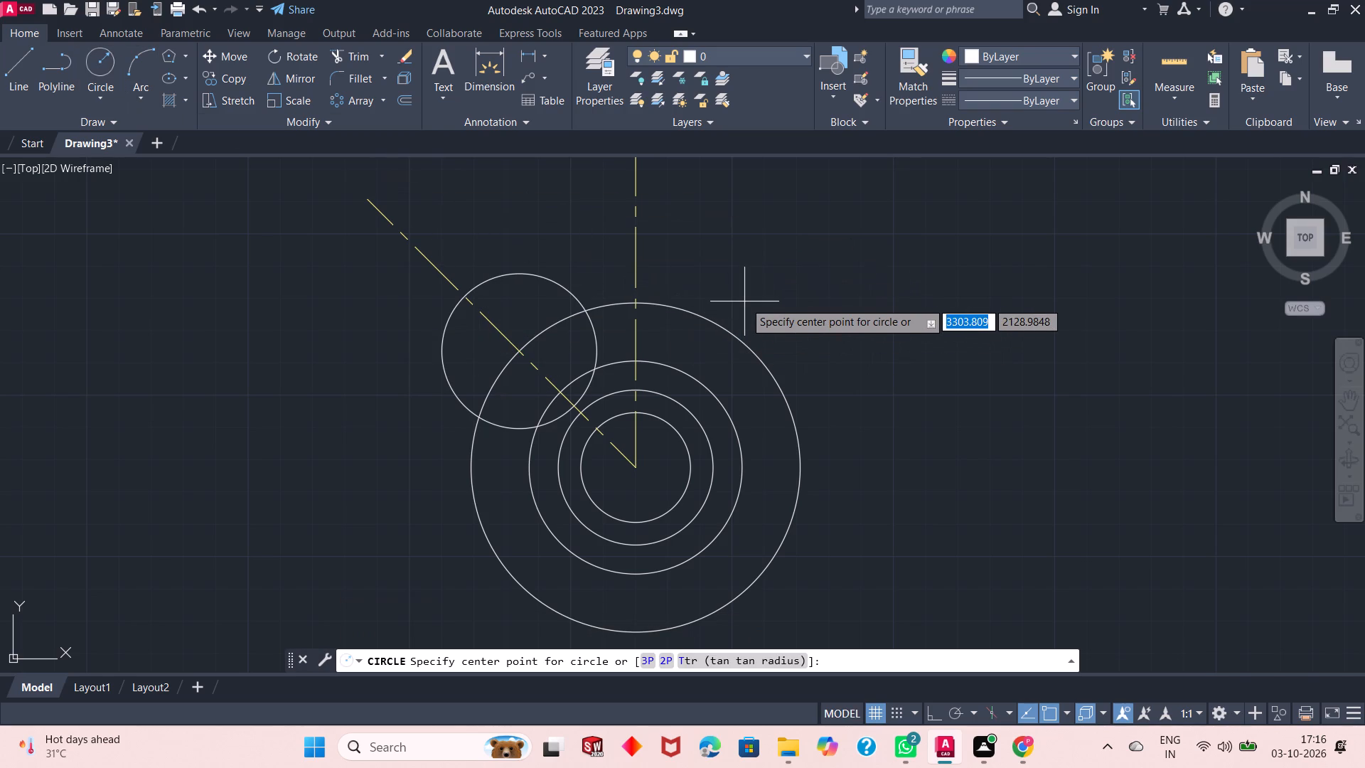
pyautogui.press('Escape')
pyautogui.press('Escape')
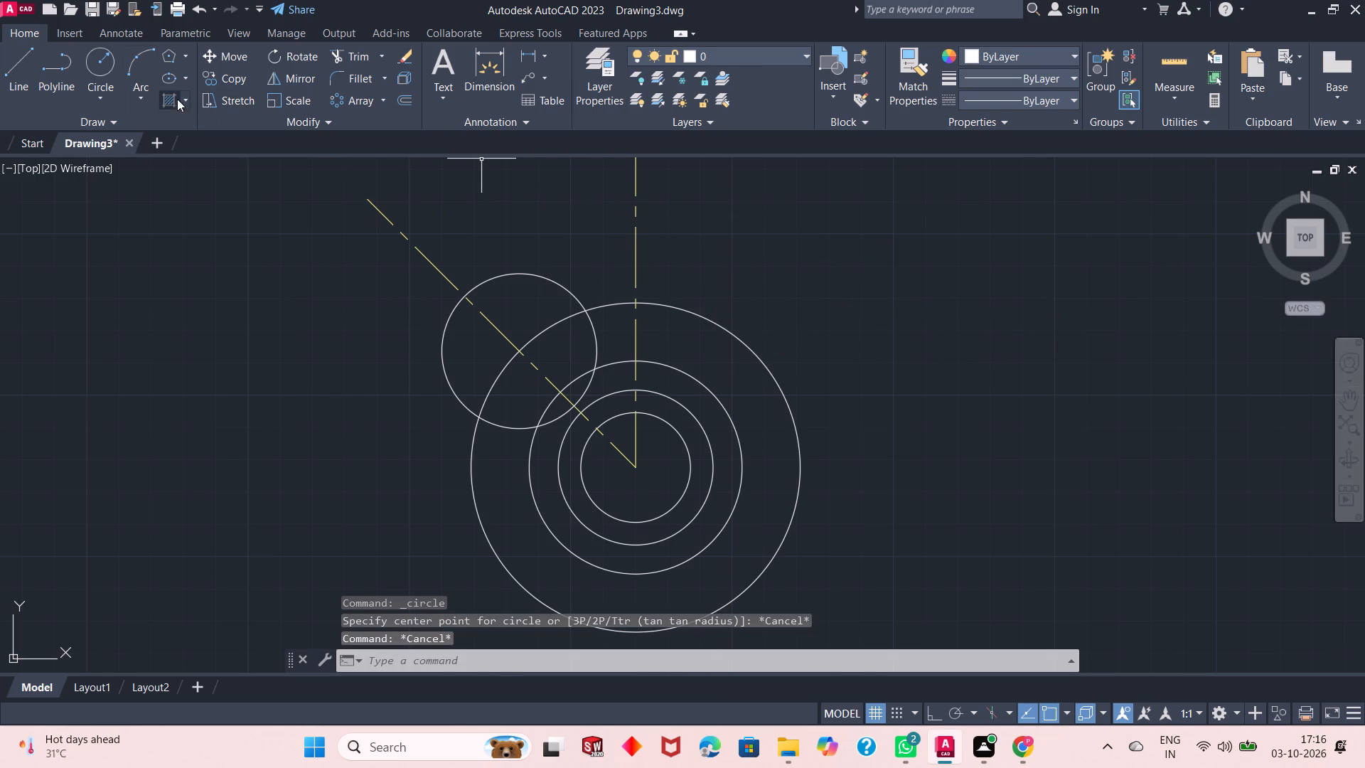
# Start a polar array of the new 48/2-radius circle about the concentric circles' common centre, with 2 items.
pyautogui.click(557, 283)
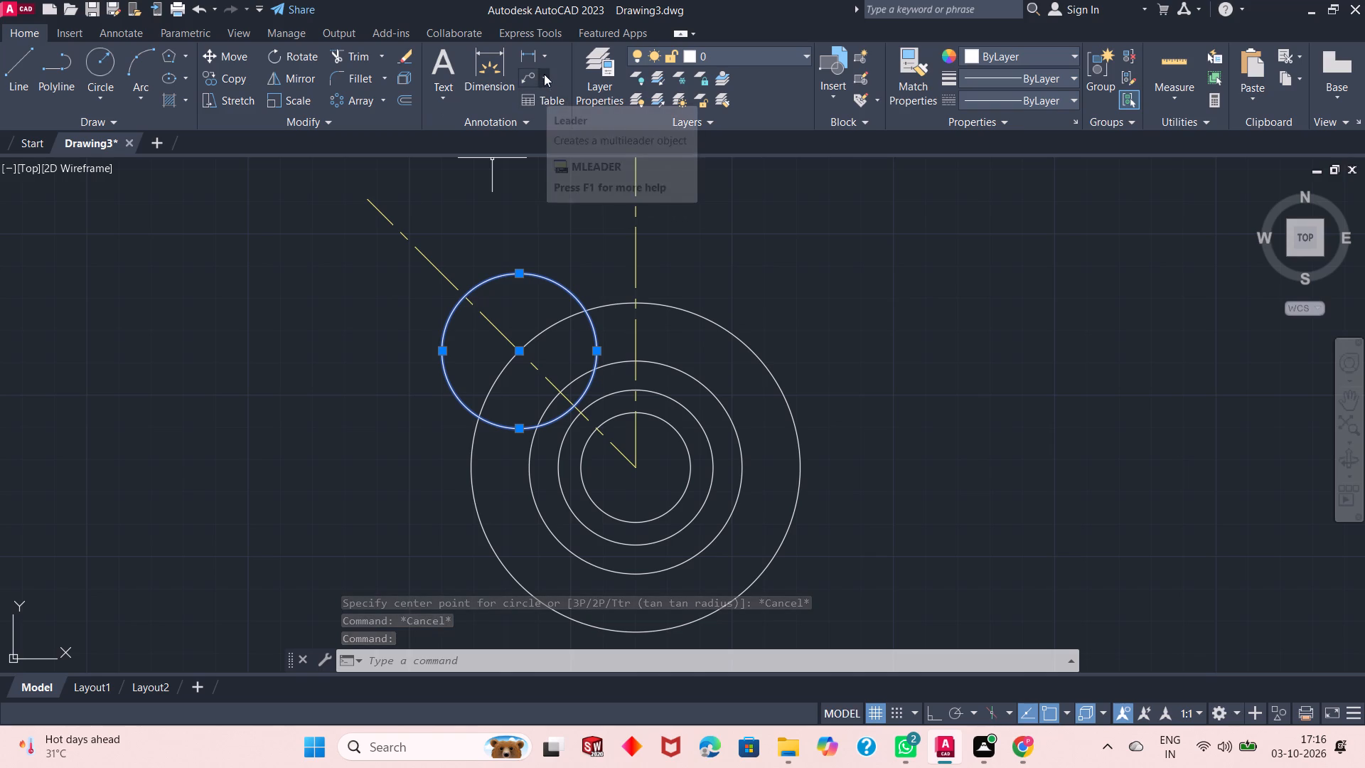
pyautogui.click(383, 105)
pyautogui.click(383, 103)
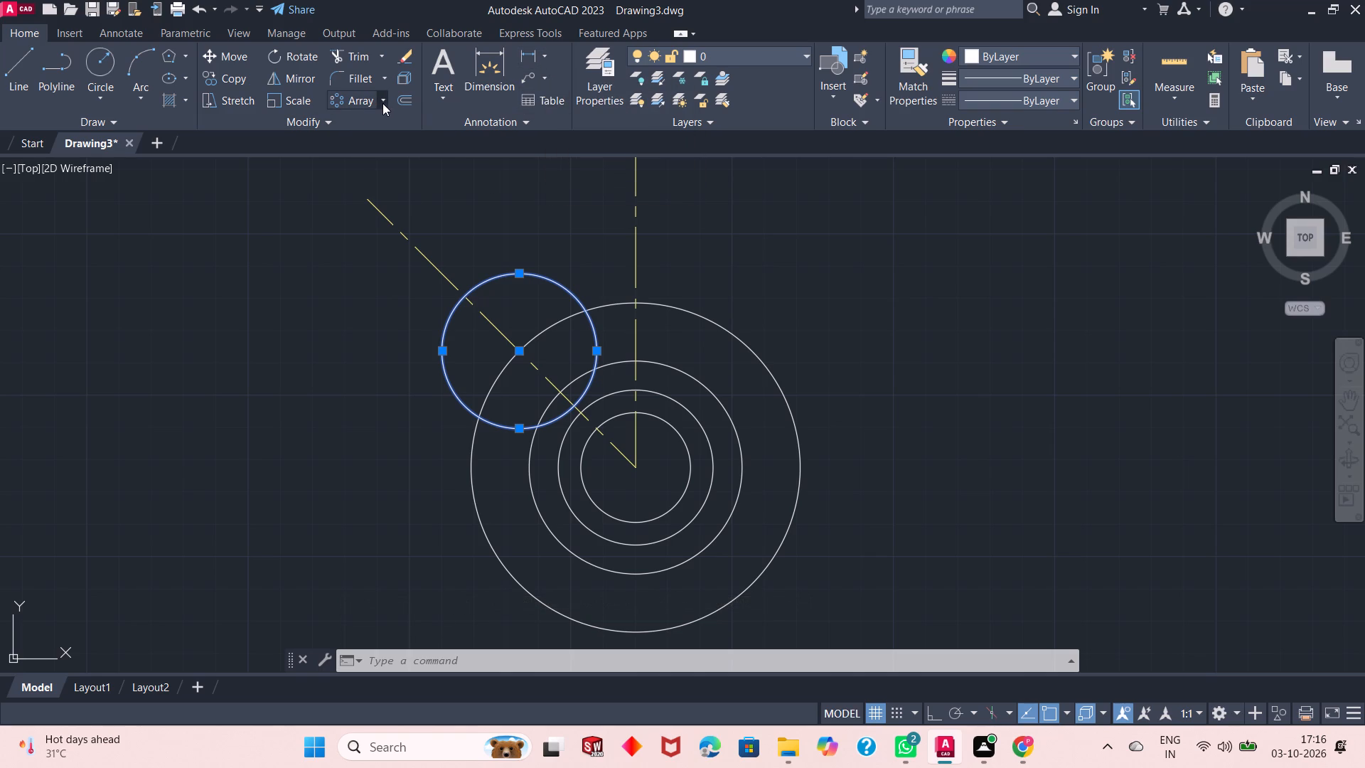
pyautogui.click(365, 102)
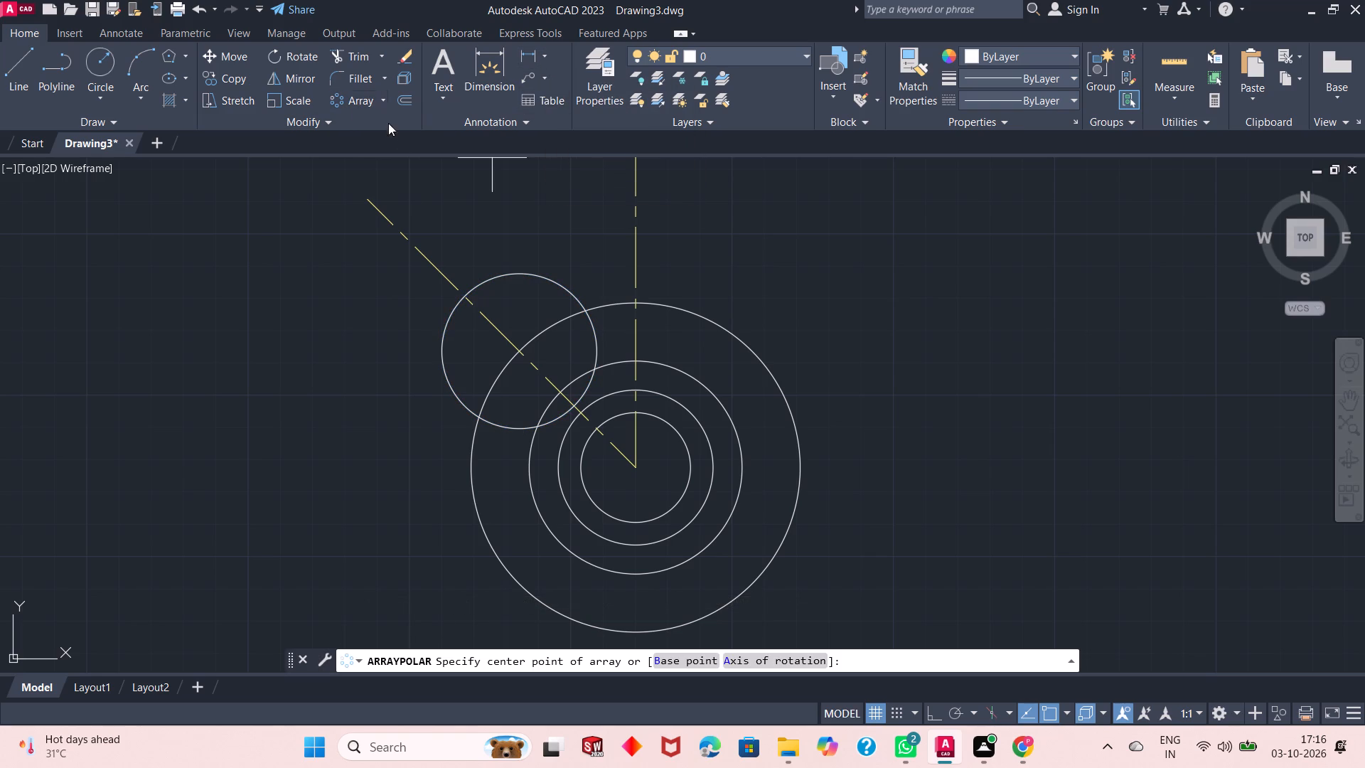
pyautogui.click(633, 473)
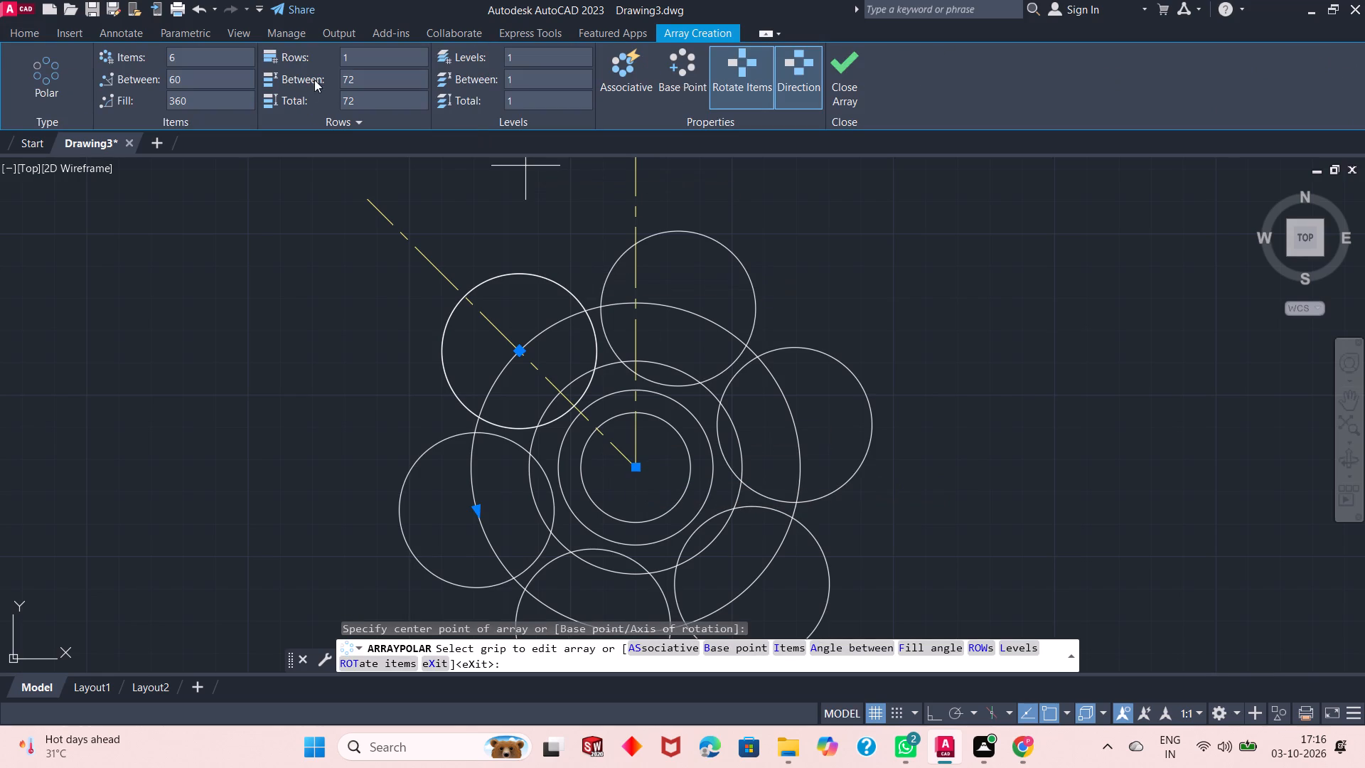
pyautogui.doubleClick(225, 58)
pyautogui.press('2')
pyautogui.press('Return')
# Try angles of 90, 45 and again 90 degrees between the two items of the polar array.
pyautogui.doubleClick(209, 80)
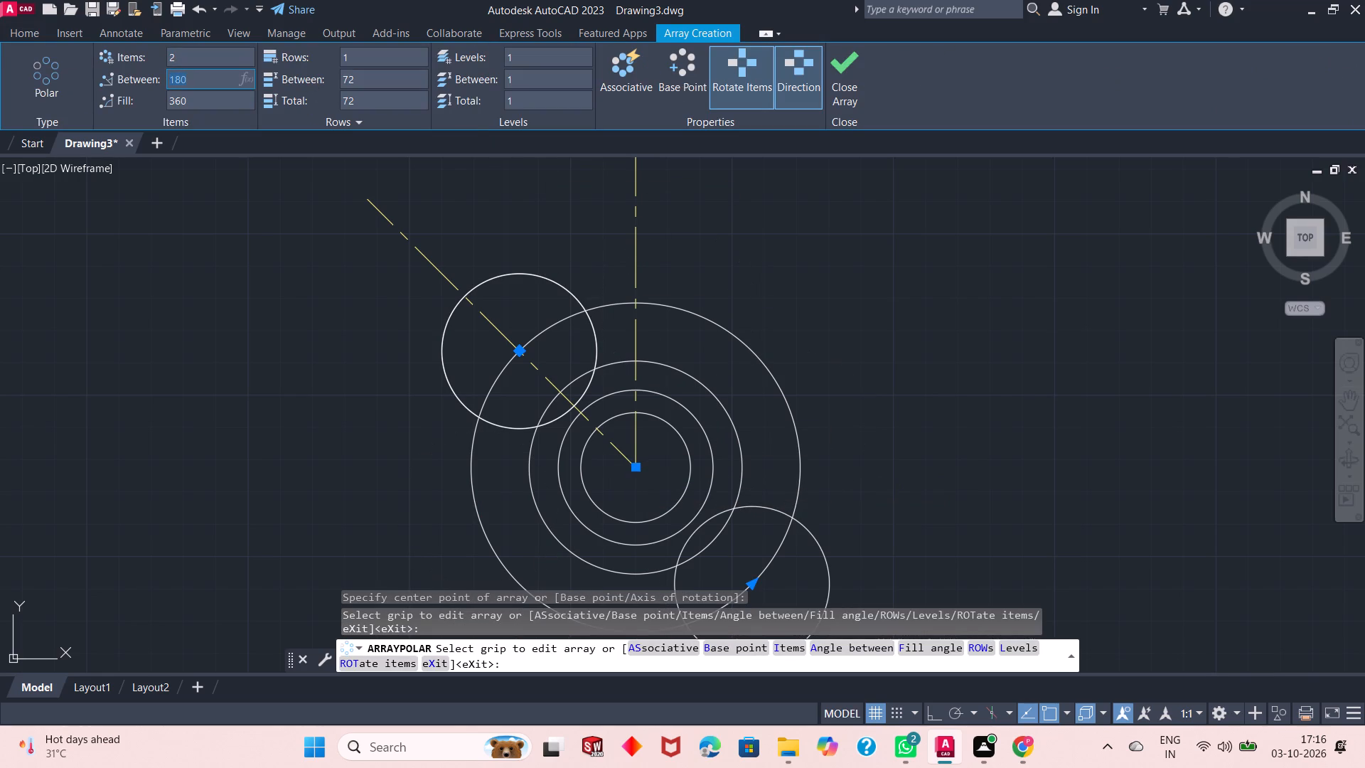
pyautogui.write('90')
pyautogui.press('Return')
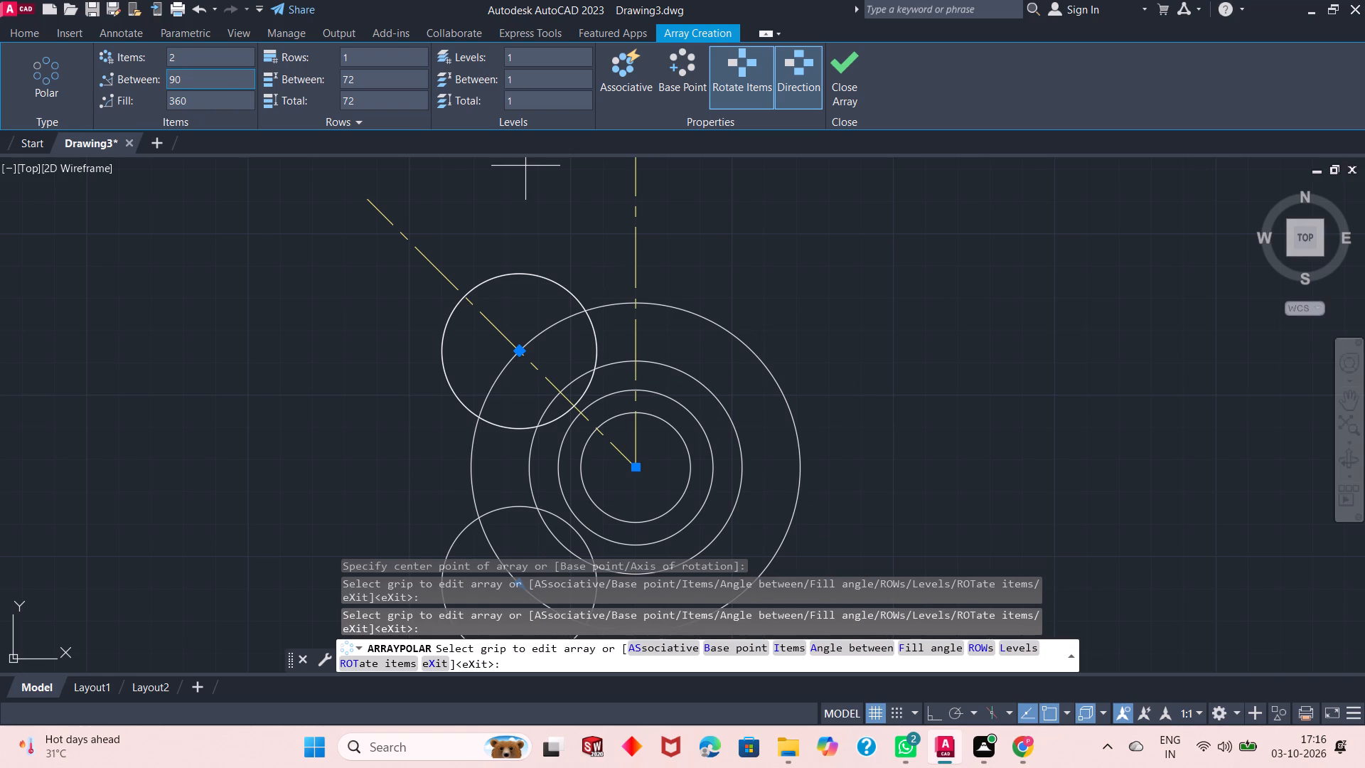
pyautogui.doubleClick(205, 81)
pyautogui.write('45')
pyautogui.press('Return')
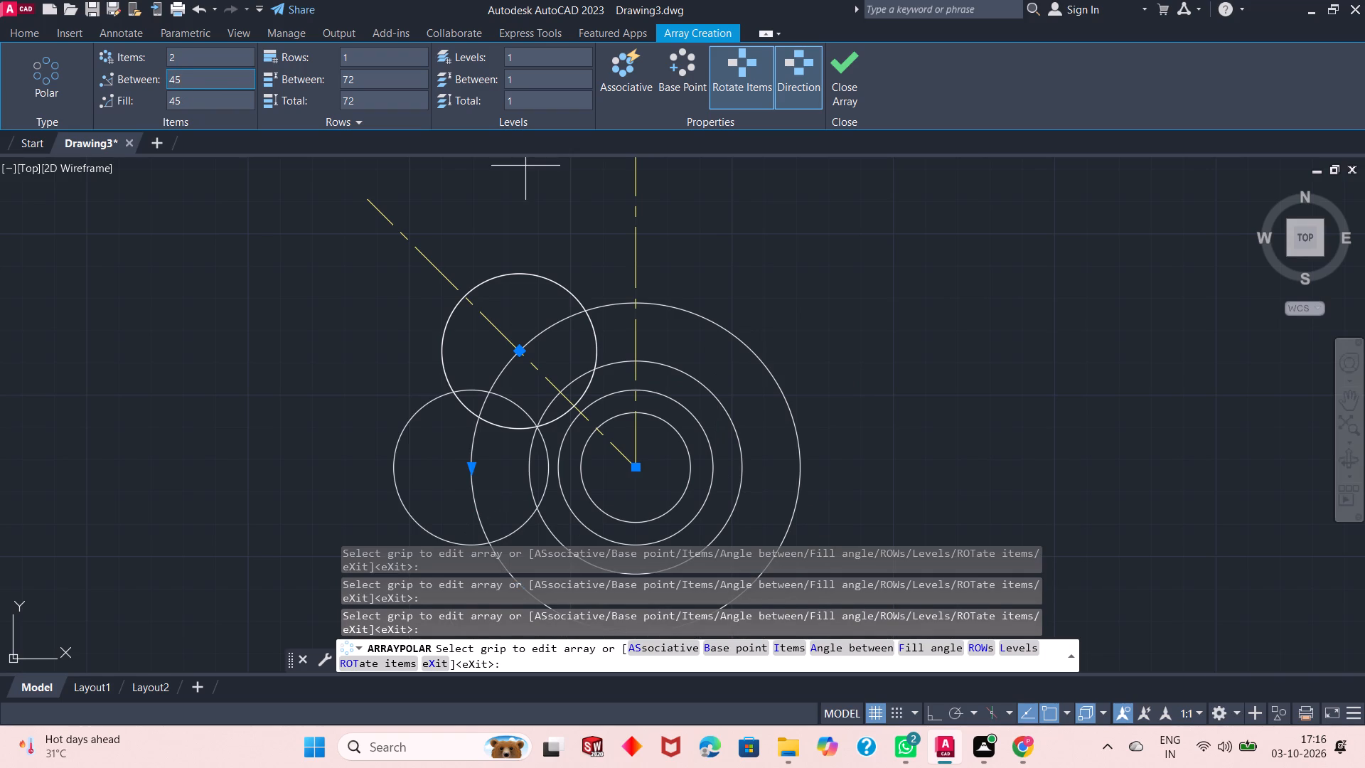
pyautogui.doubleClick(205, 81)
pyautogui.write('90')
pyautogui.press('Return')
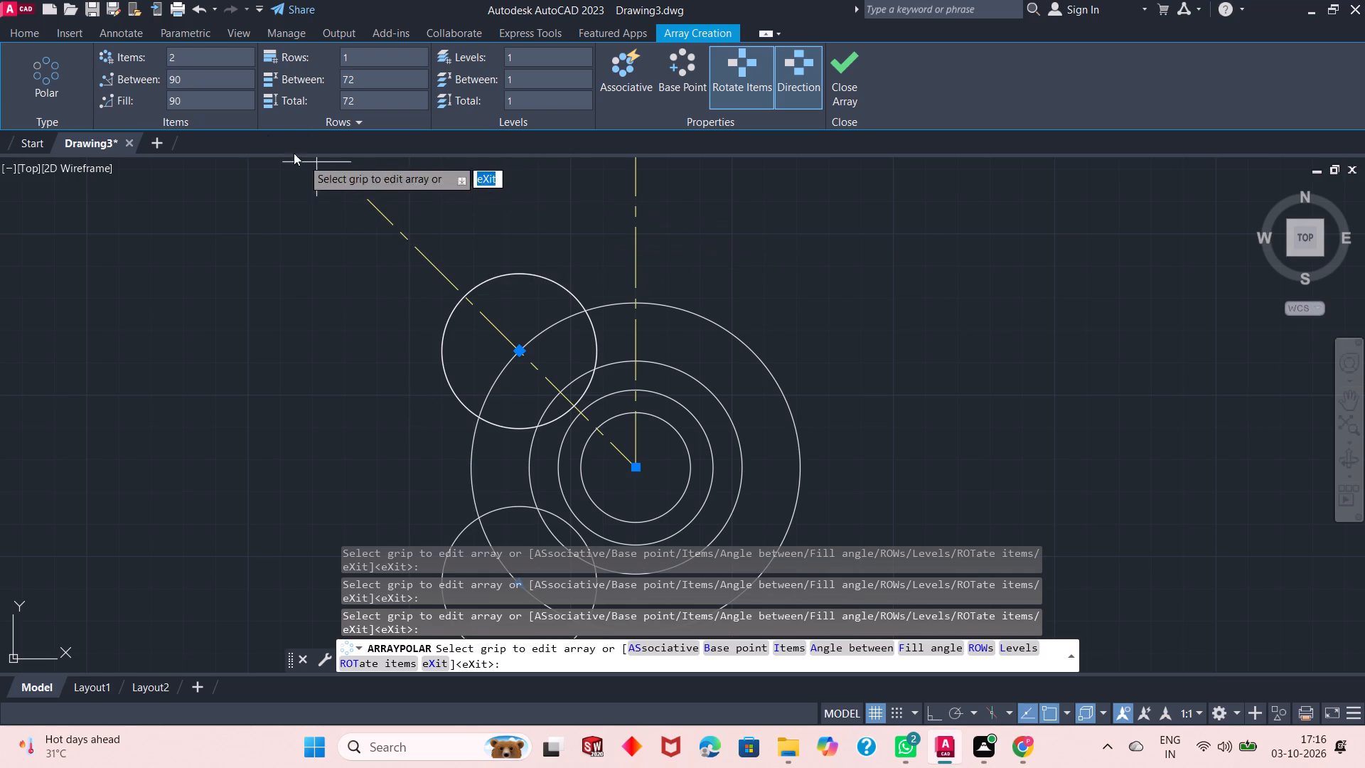
# Set the angle between the two array items to 270 degrees and finish the polar array.
pyautogui.doubleClick(203, 80)
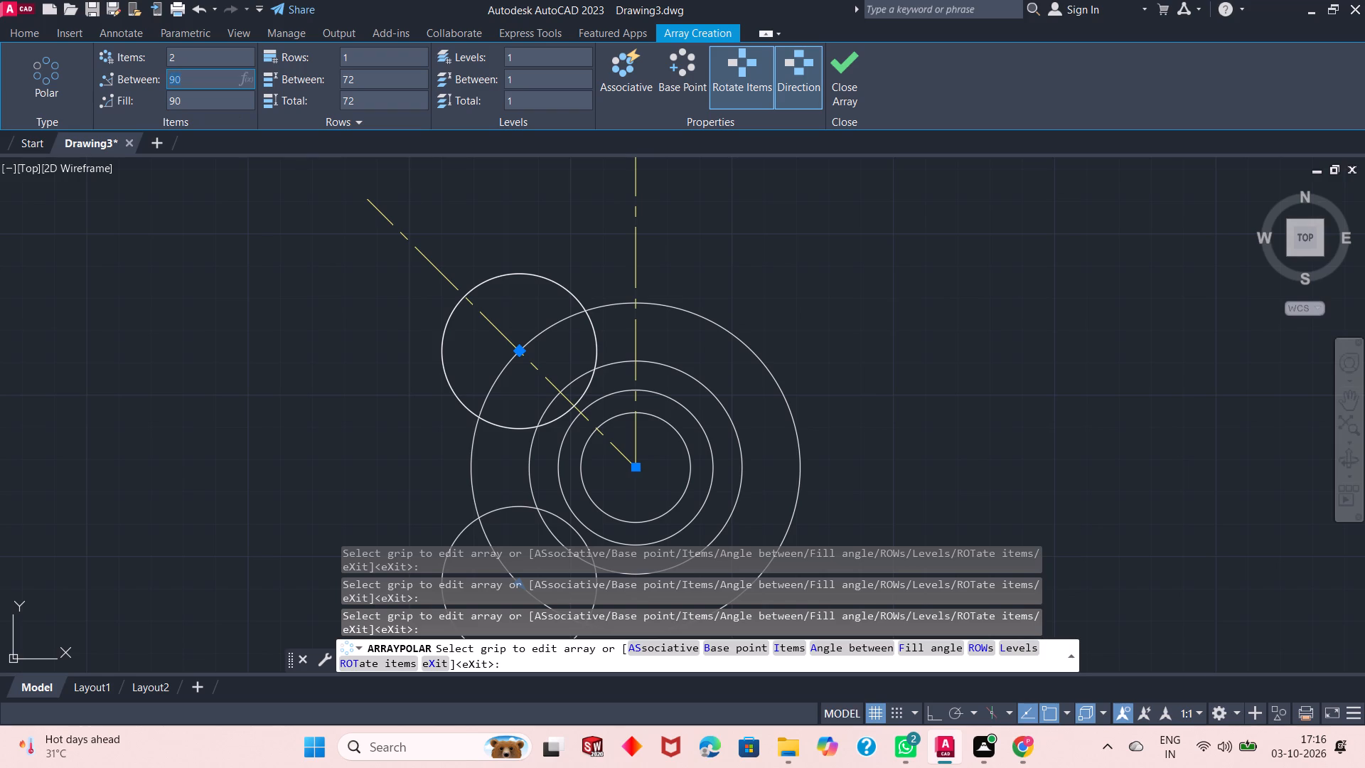
pyautogui.write('270')
pyautogui.press('Return')
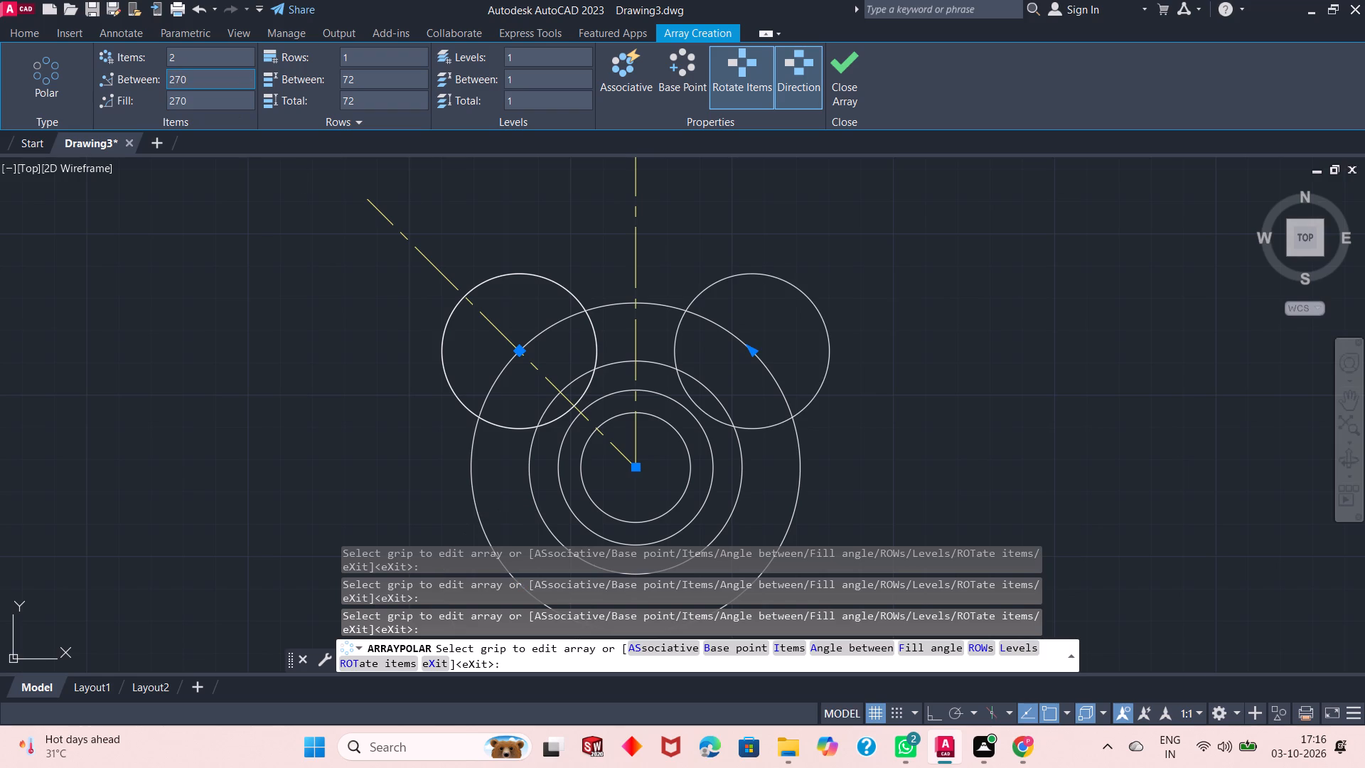
pyautogui.click(848, 73)
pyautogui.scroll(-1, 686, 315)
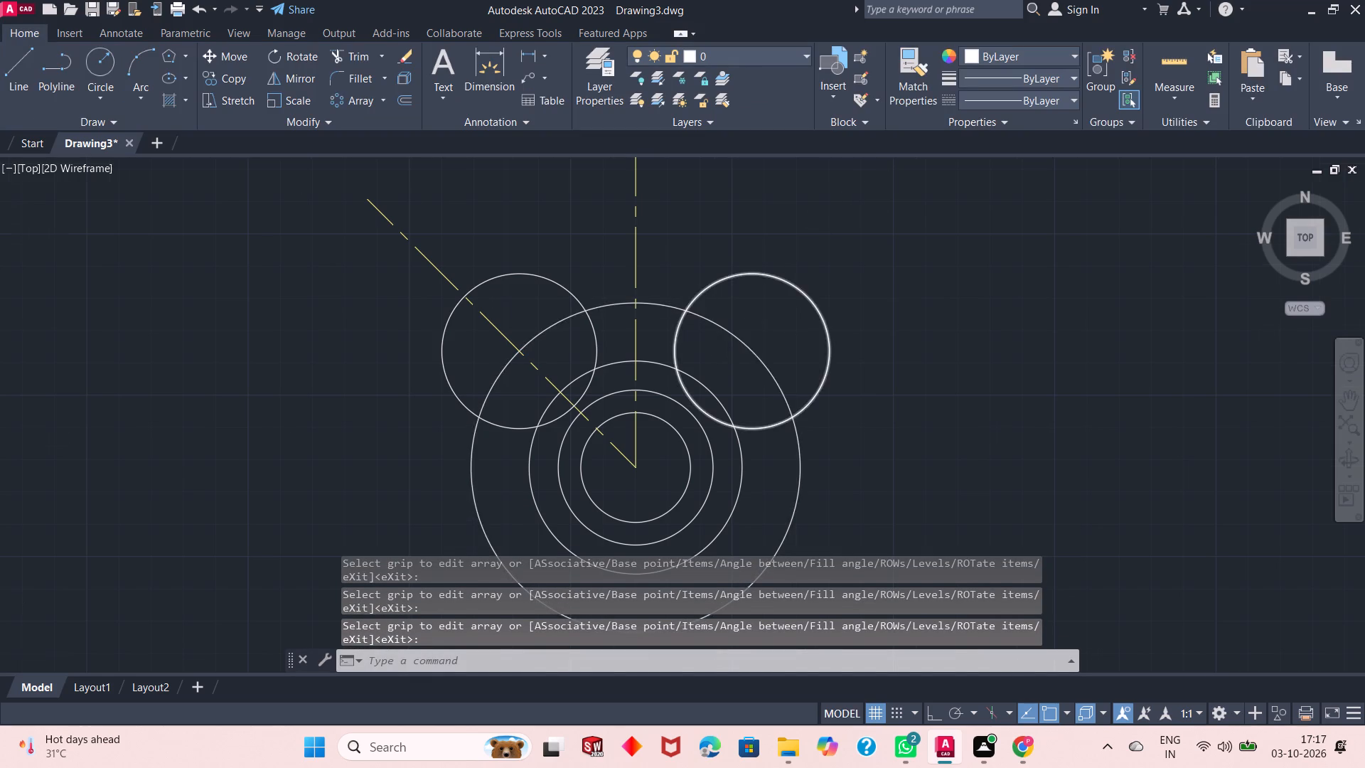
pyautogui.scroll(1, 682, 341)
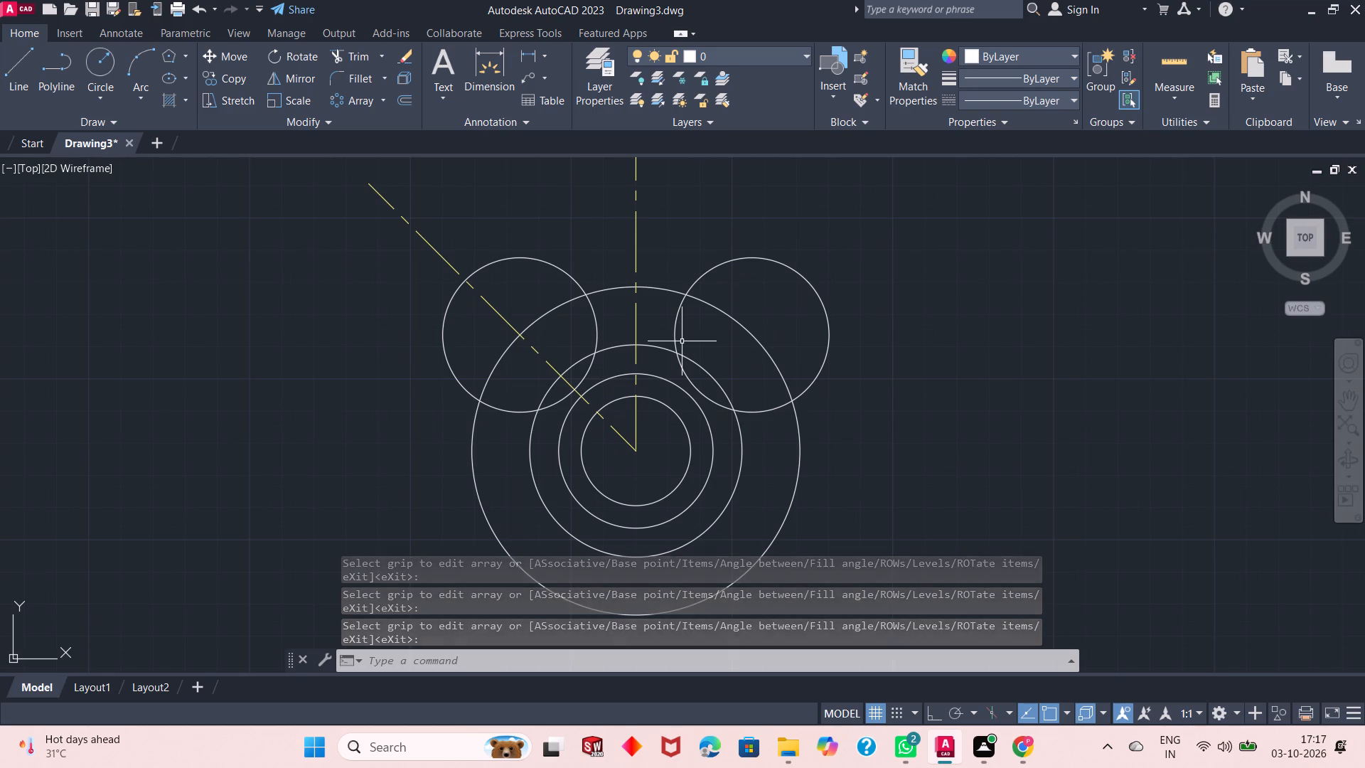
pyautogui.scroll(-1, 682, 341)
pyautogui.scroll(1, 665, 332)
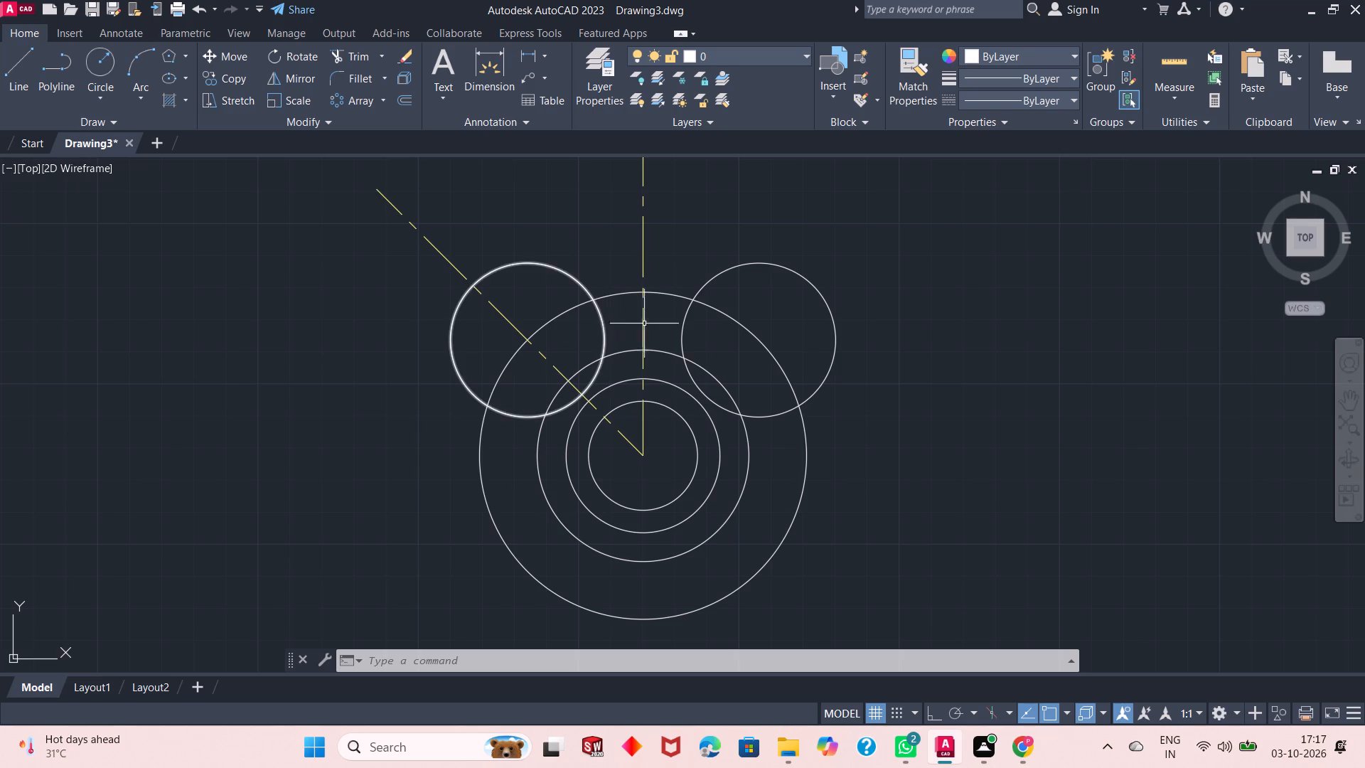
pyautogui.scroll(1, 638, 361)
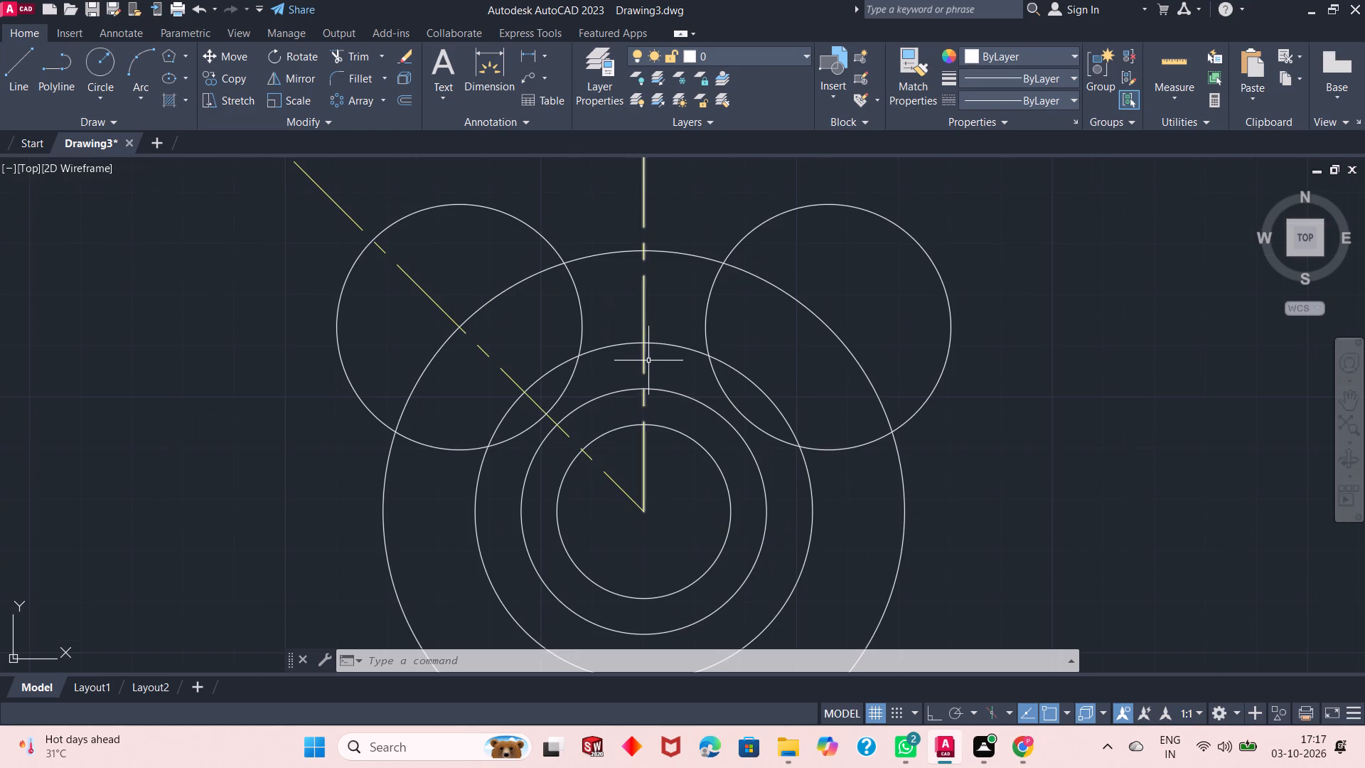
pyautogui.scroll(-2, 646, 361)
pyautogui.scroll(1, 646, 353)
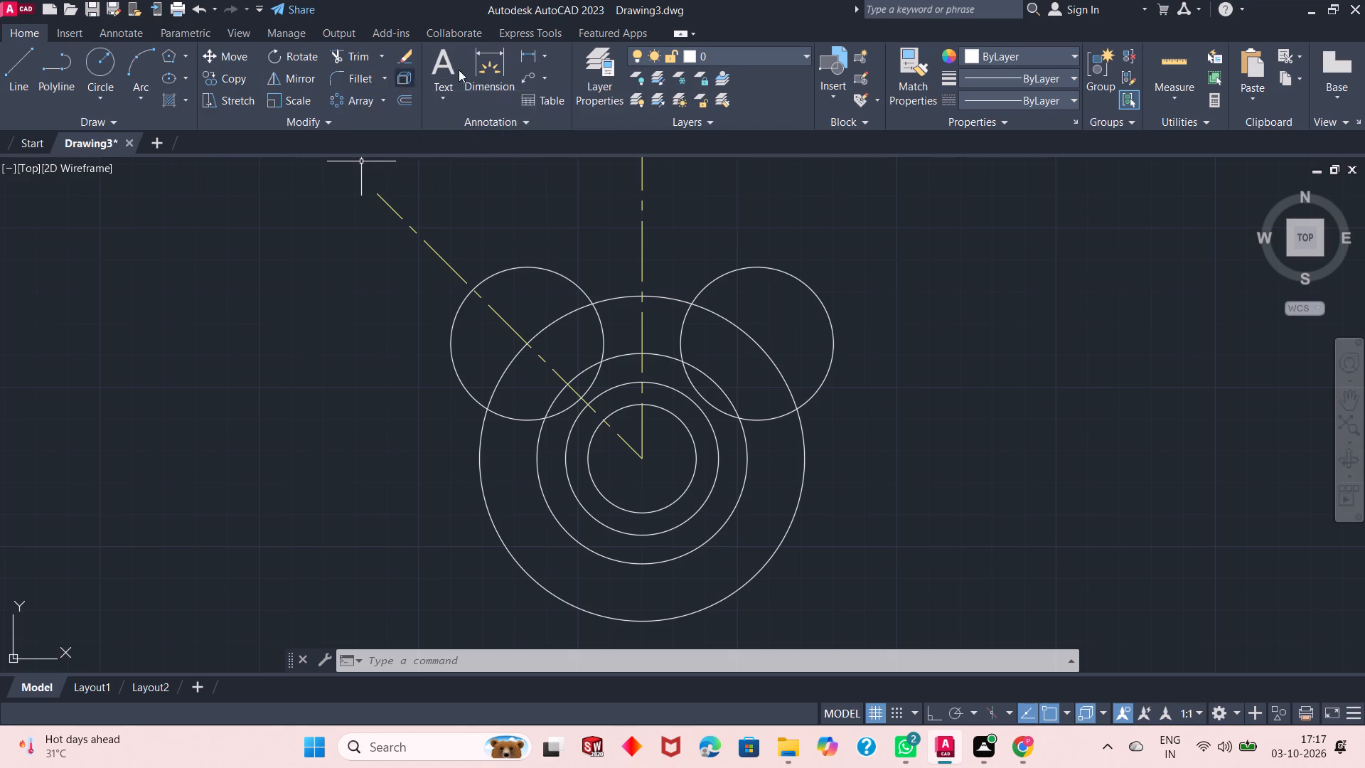
# Fillet the facing upper sides of the two arrayed 48/2-radius circles with a radius of 20.
pyautogui.click(359, 81)
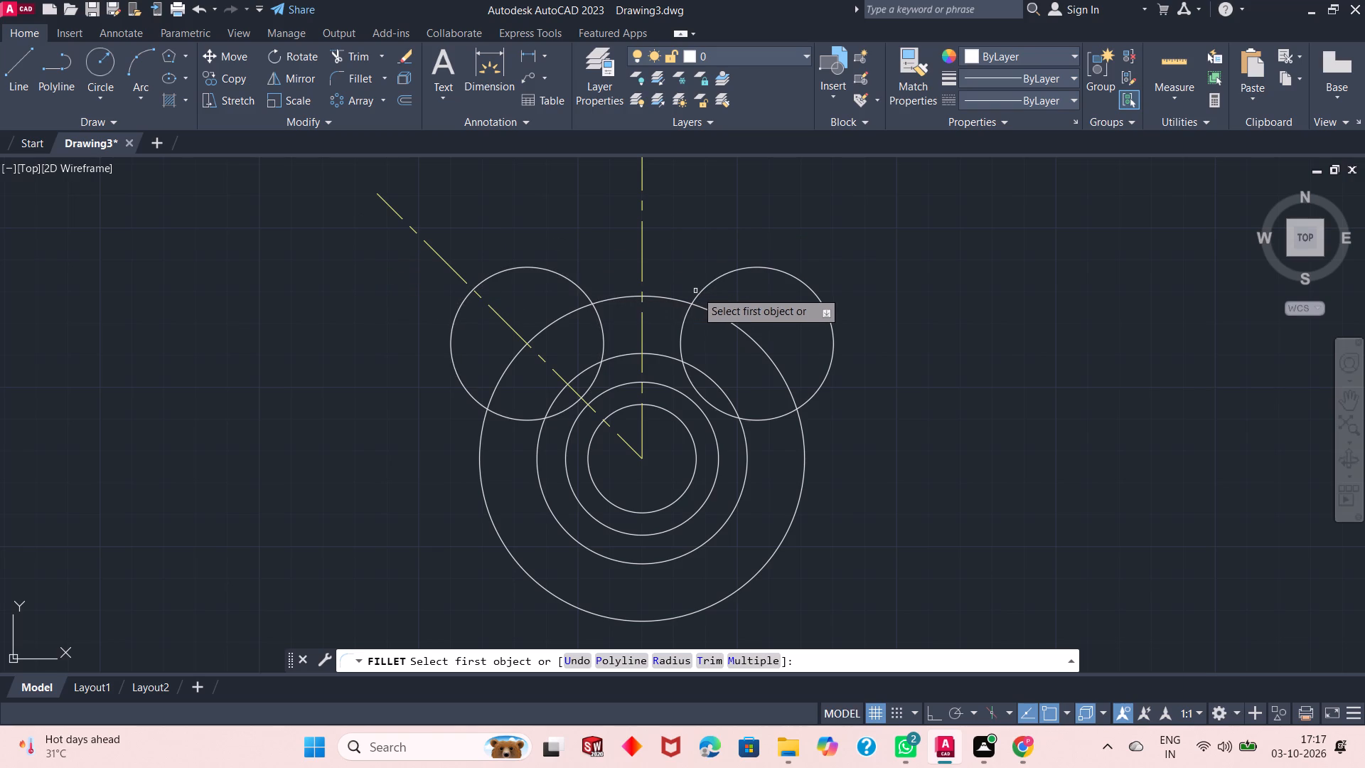
pyautogui.click(673, 661)
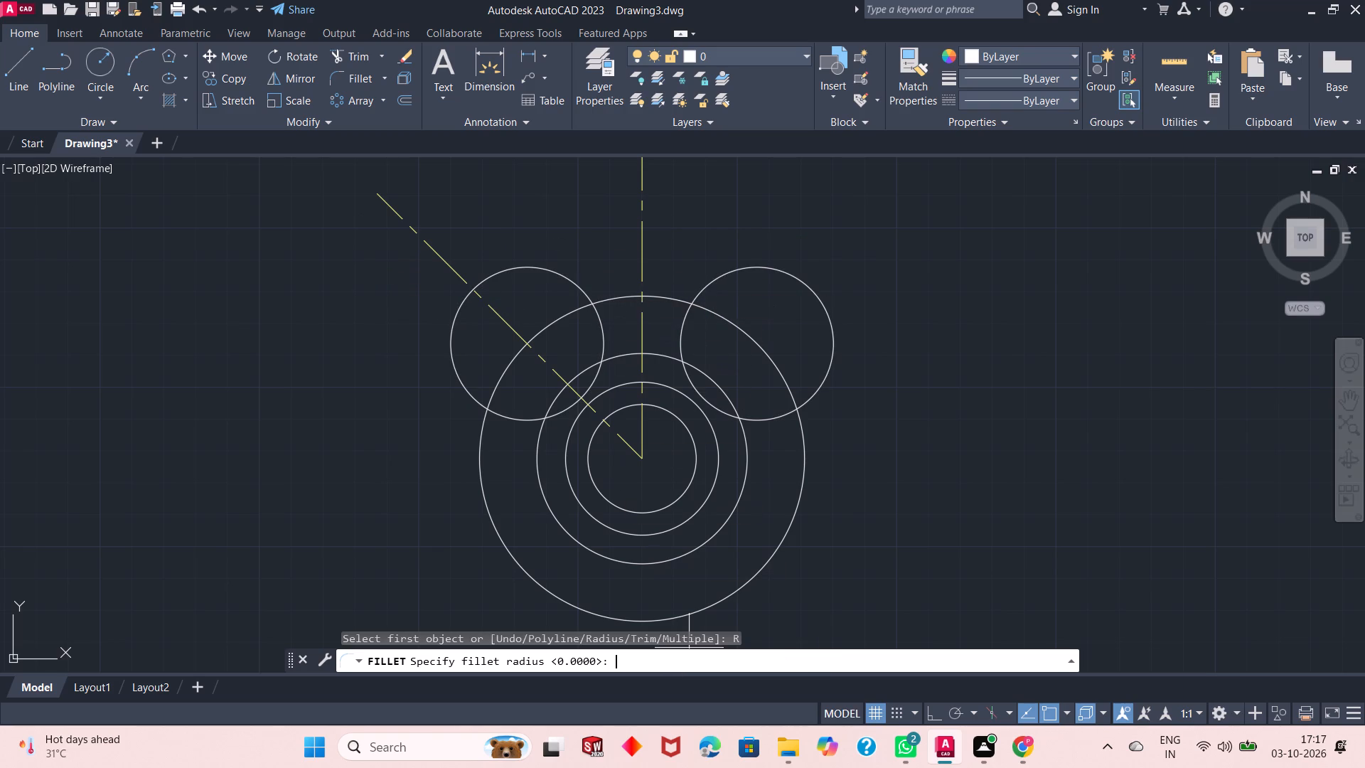
pyautogui.write('20')
pyautogui.press('Return')
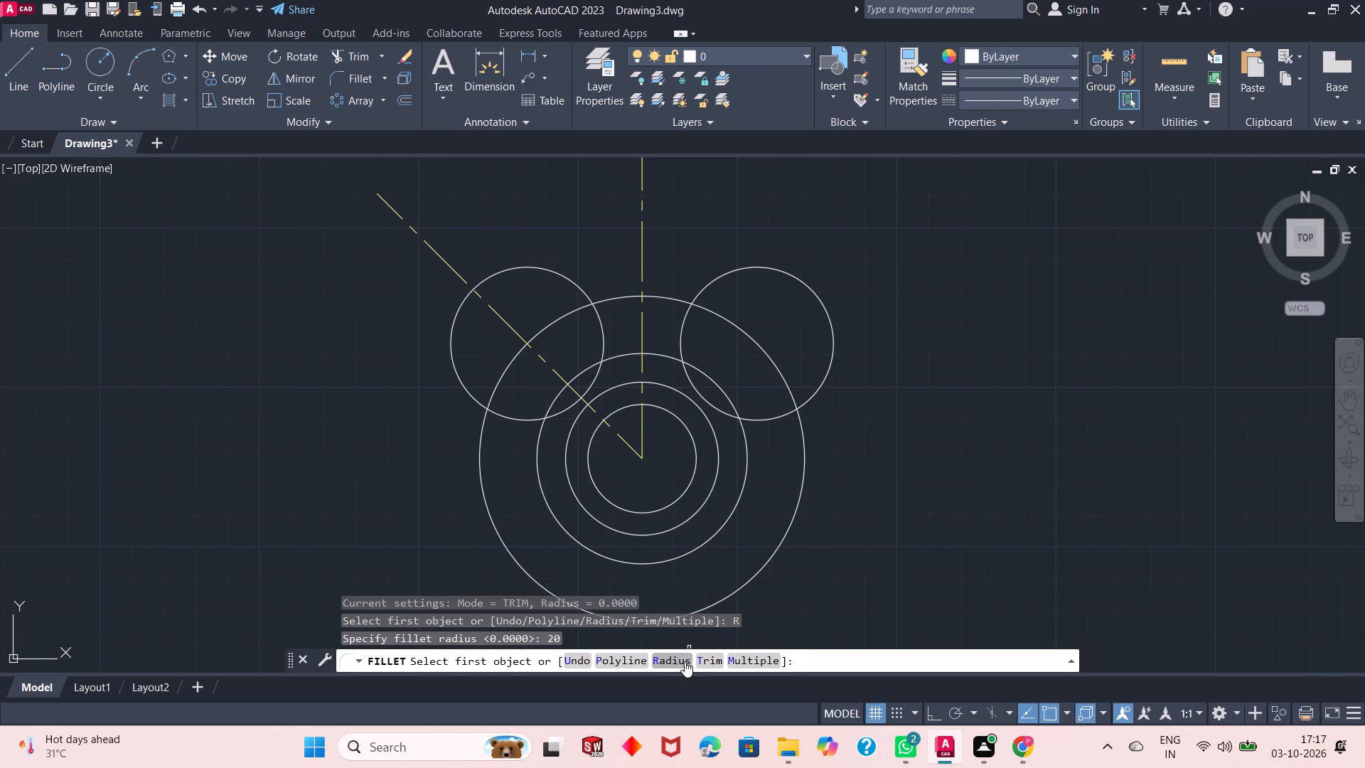
pyautogui.click(598, 313)
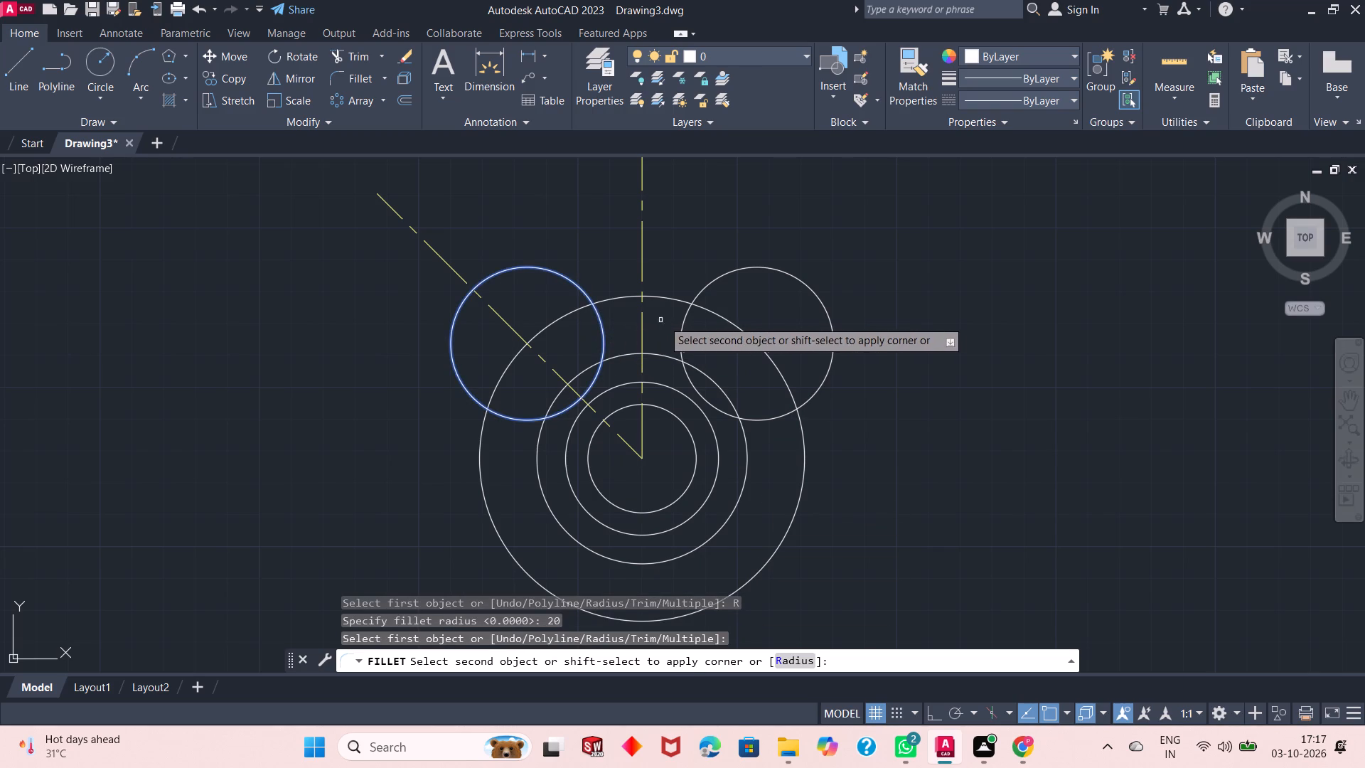
pyautogui.click(690, 313)
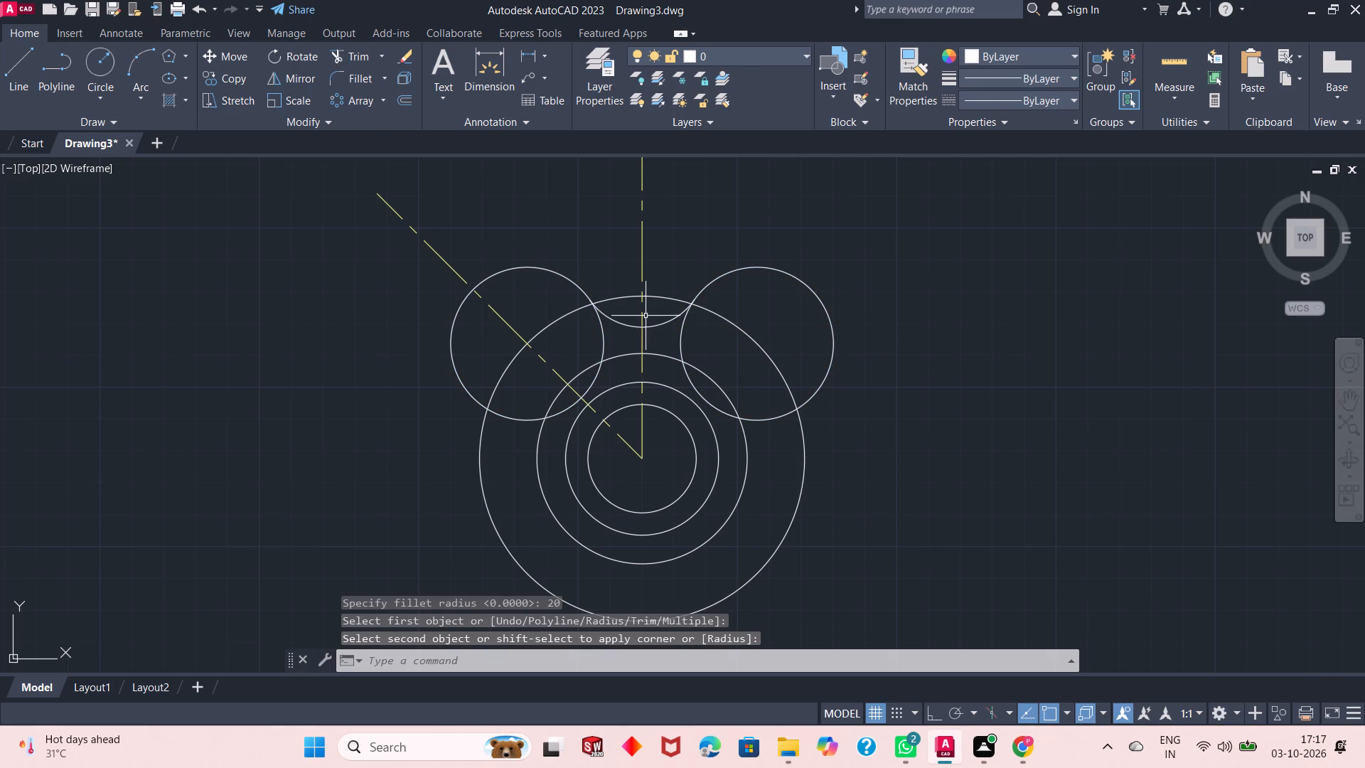
# On Layer1, draw a circle of radius 32/2 concentric with the arrayed circle on the inclined center line.
pyautogui.scroll(-1, 646, 316)
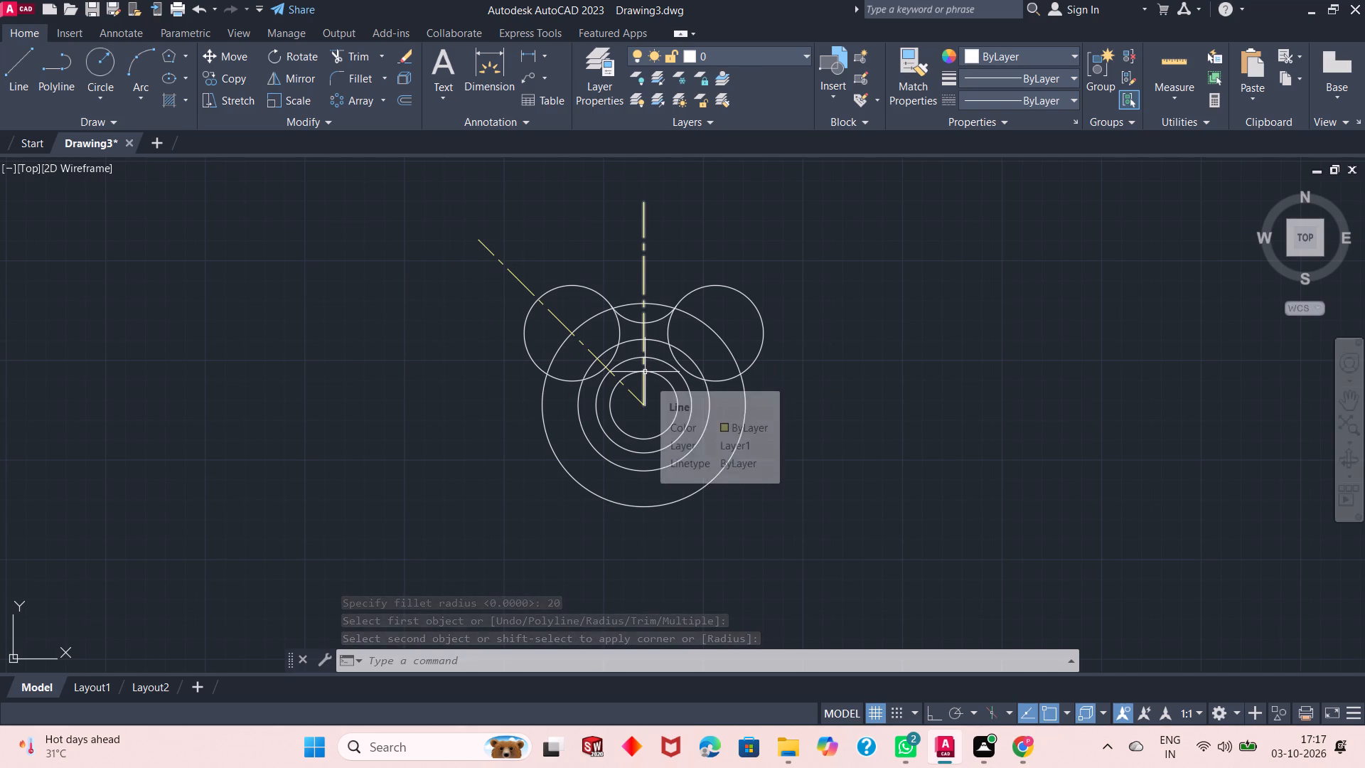
pyautogui.scroll(2, 609, 308)
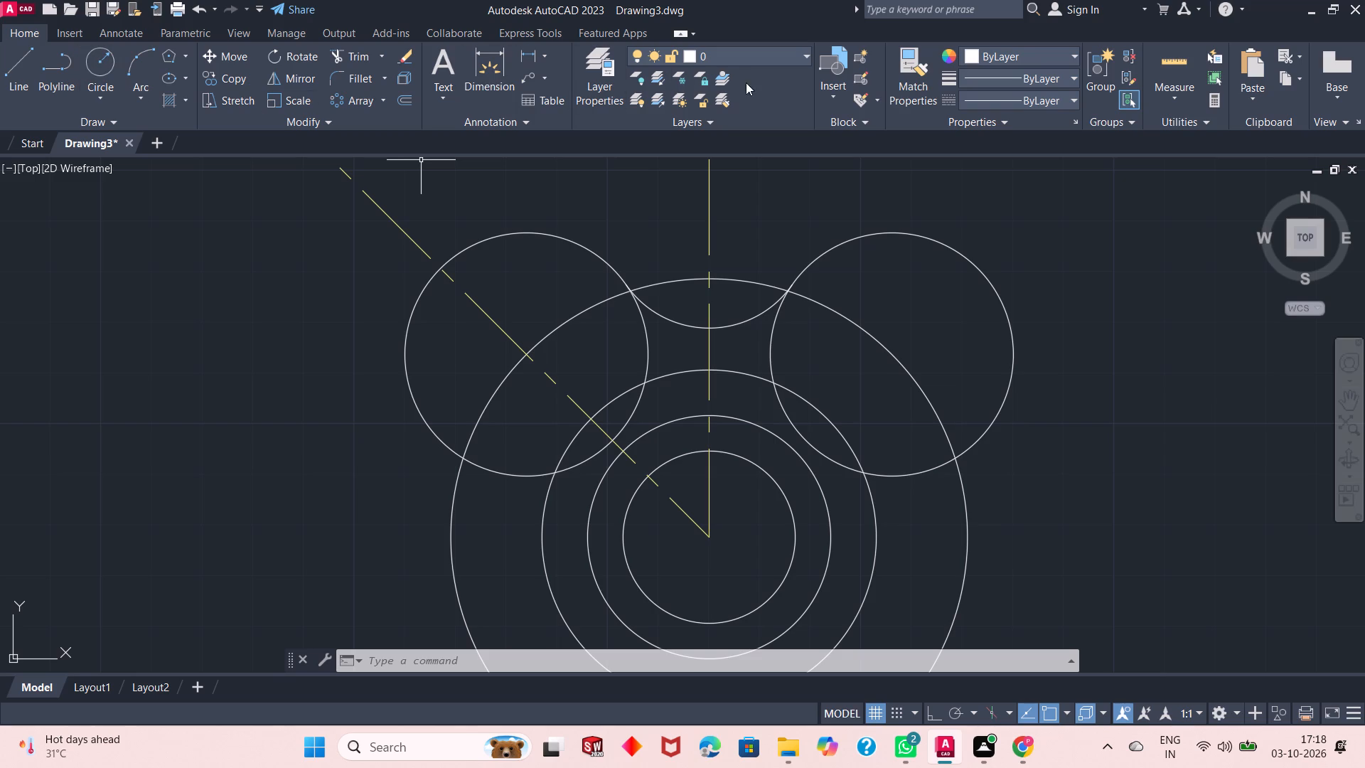
pyautogui.click(754, 62)
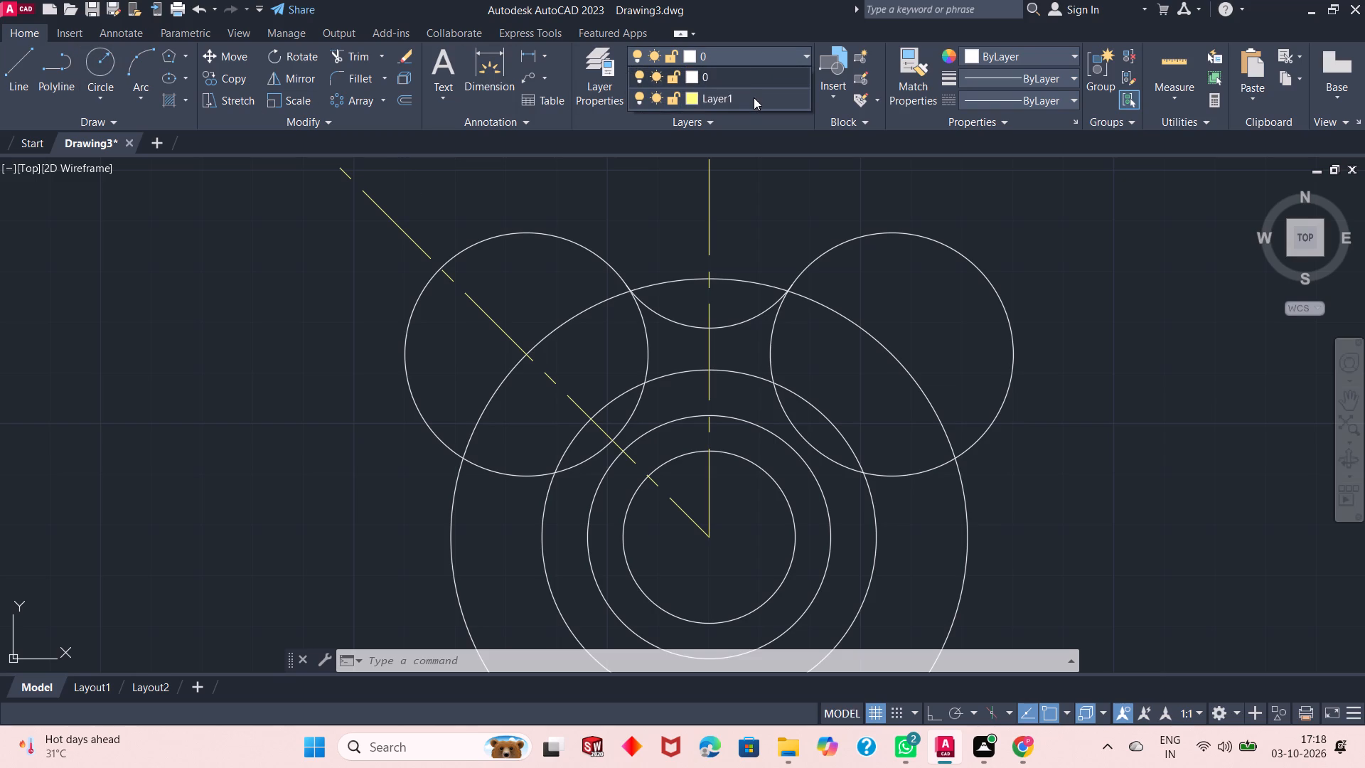
pyautogui.click(754, 99)
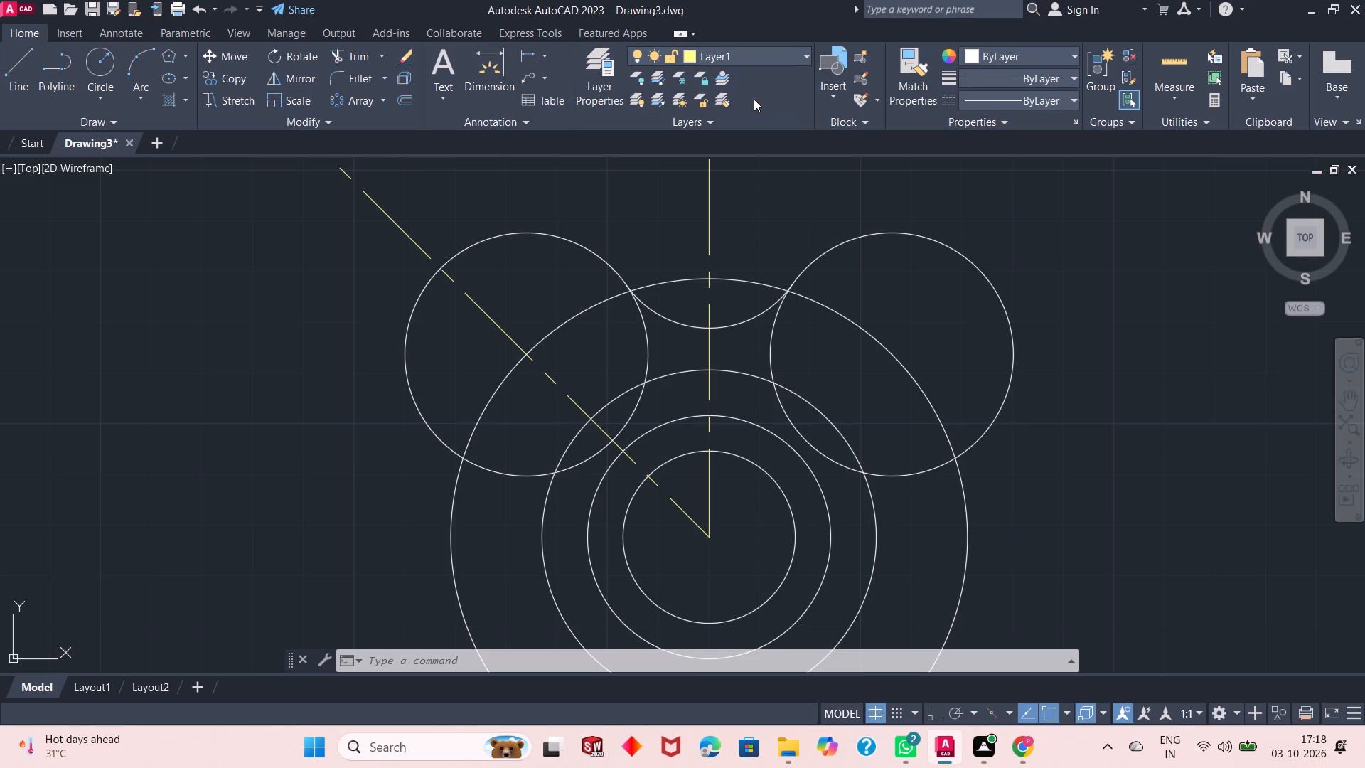
pyautogui.click(103, 68)
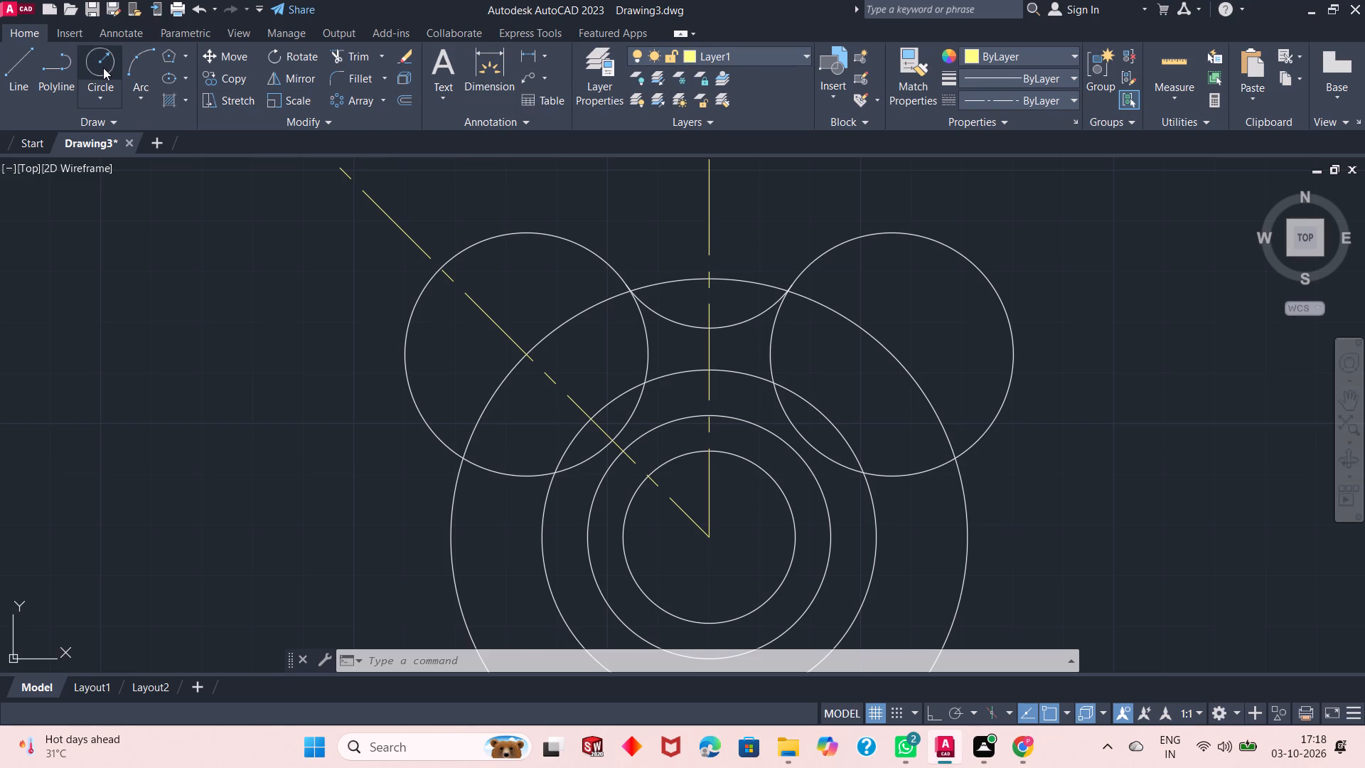
pyautogui.click(530, 359)
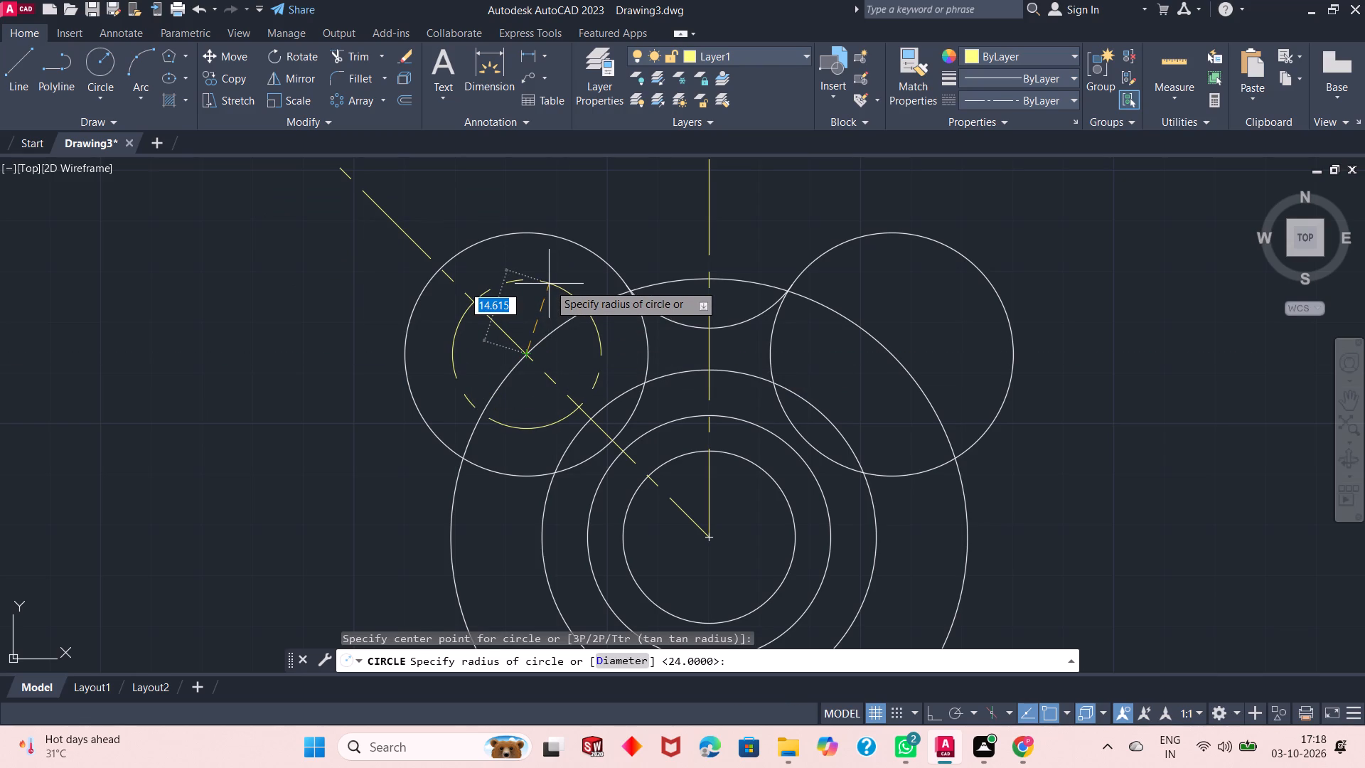
pyautogui.write('32/2')
pyautogui.press('Return')
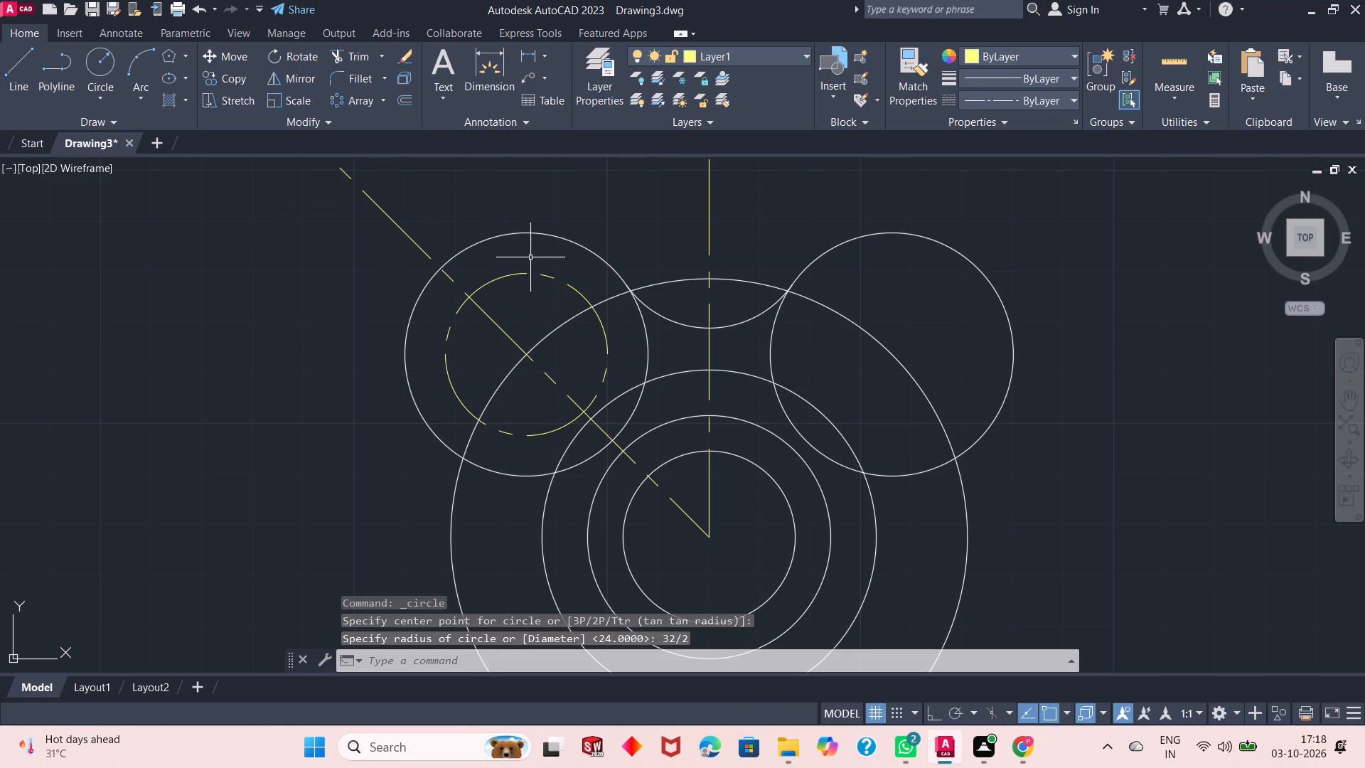
# Draw another circle of radius 32/2 concentric with the other arrayed circle, right of the vertical center line.
pyautogui.click(98, 57)
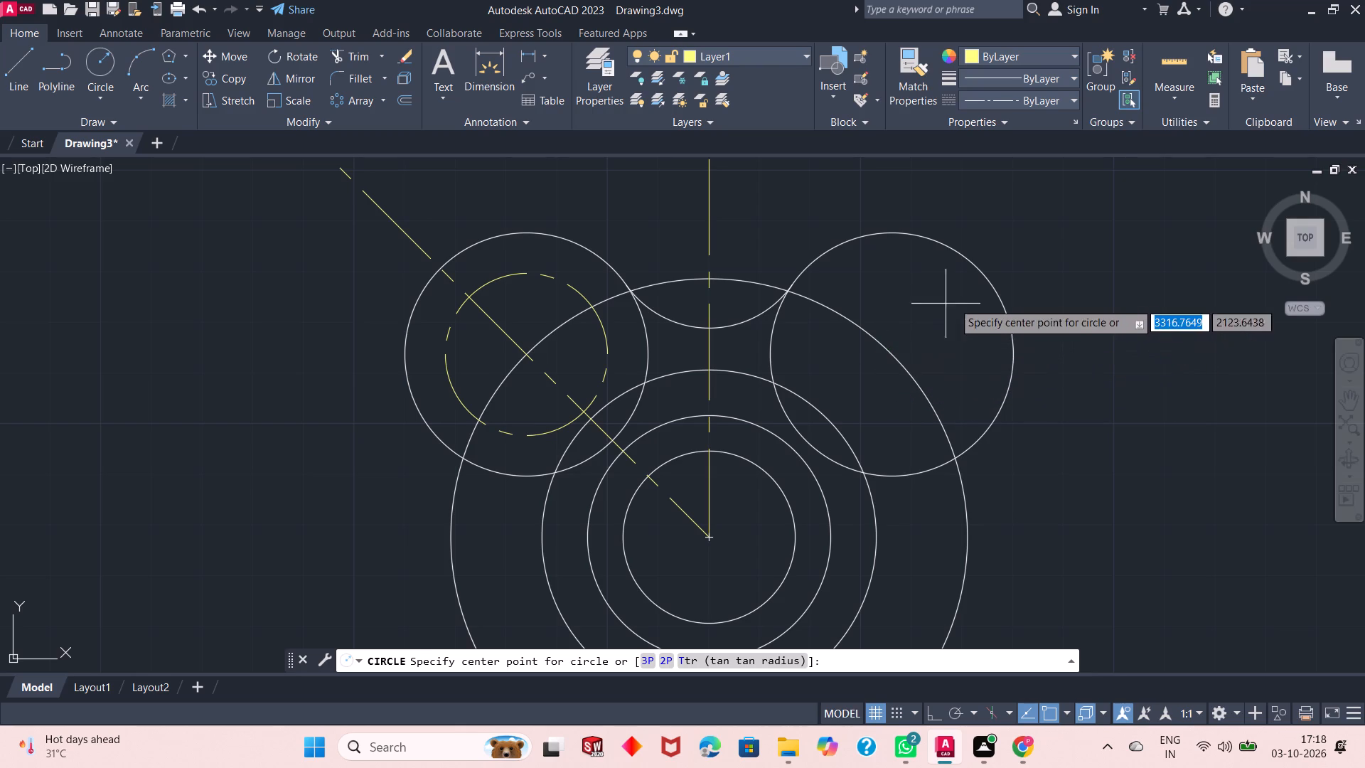
pyautogui.click(889, 350)
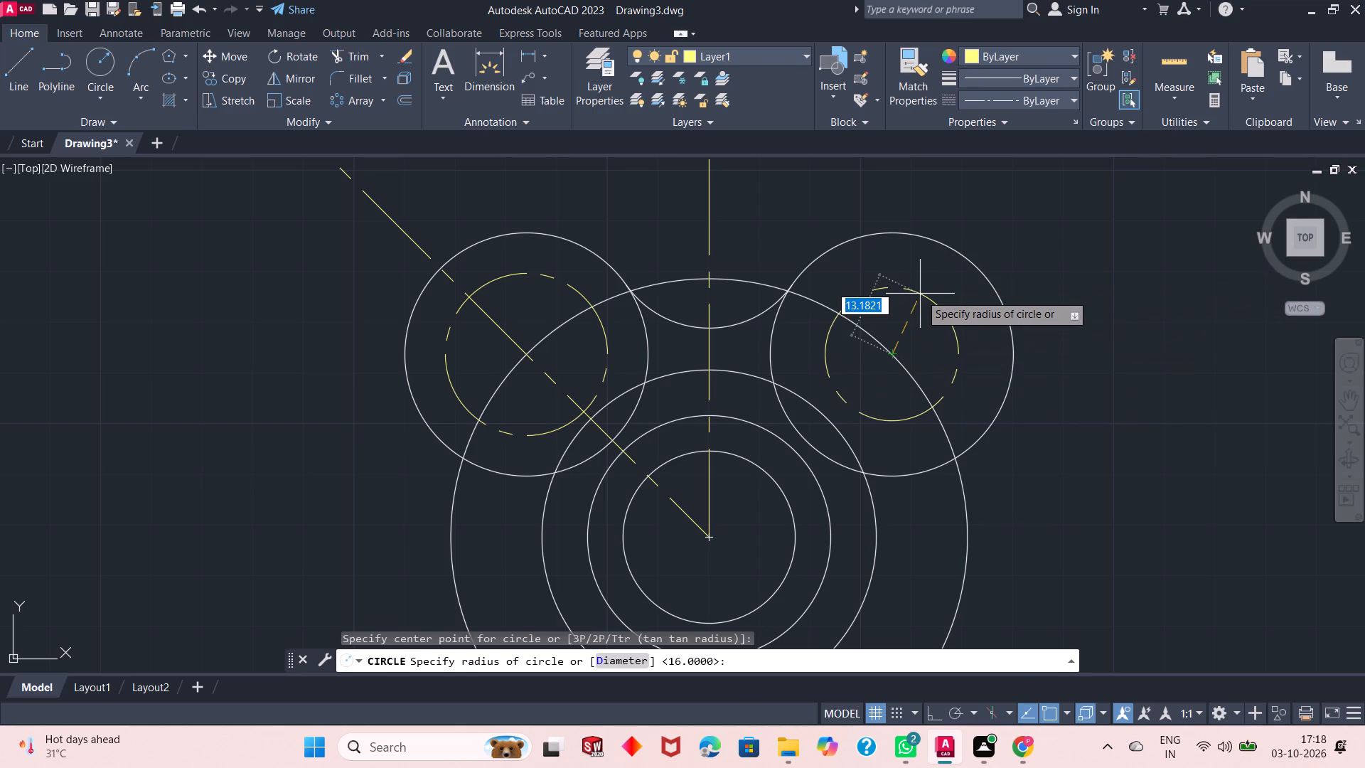
pyautogui.write('328')
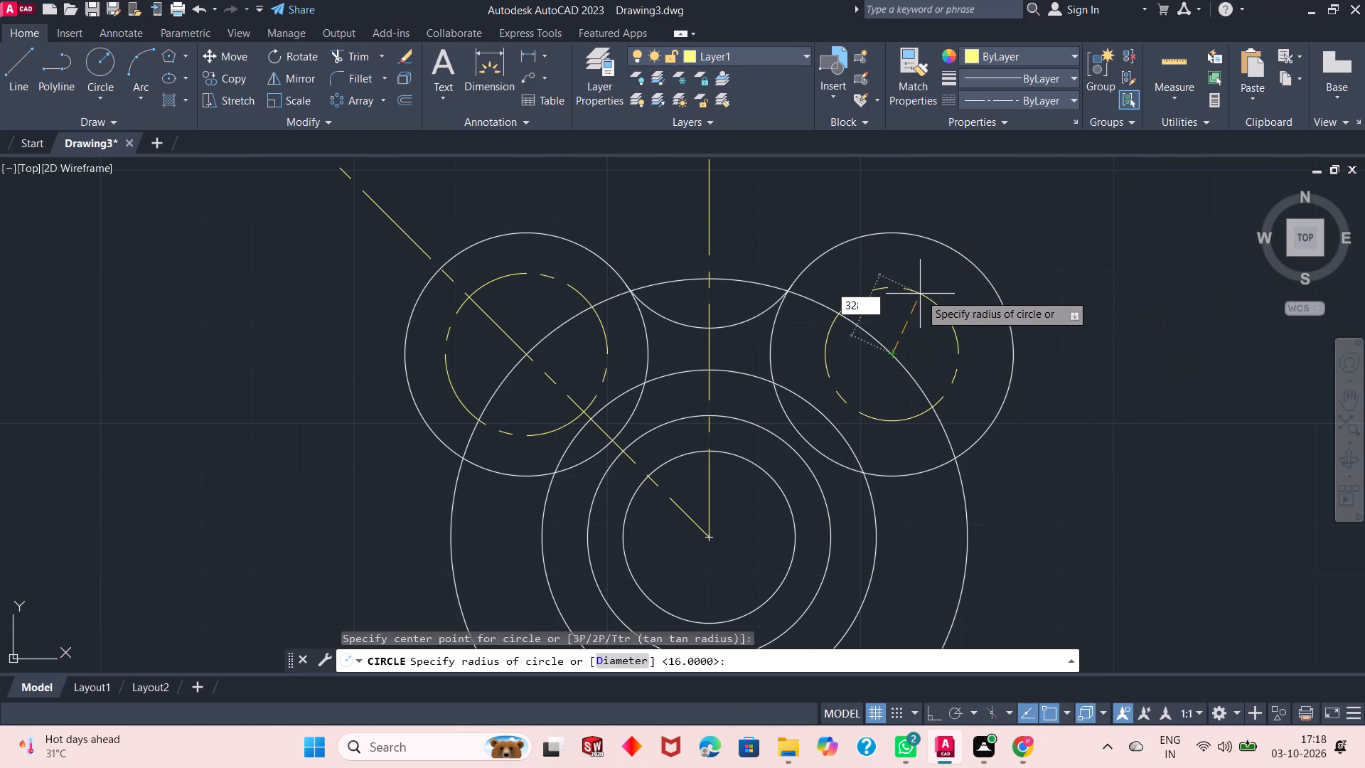
pyautogui.press('BackSpace')
pyautogui.write('/0')
pyautogui.press('BackSpace')
pyautogui.press('2')
pyautogui.press('Return')
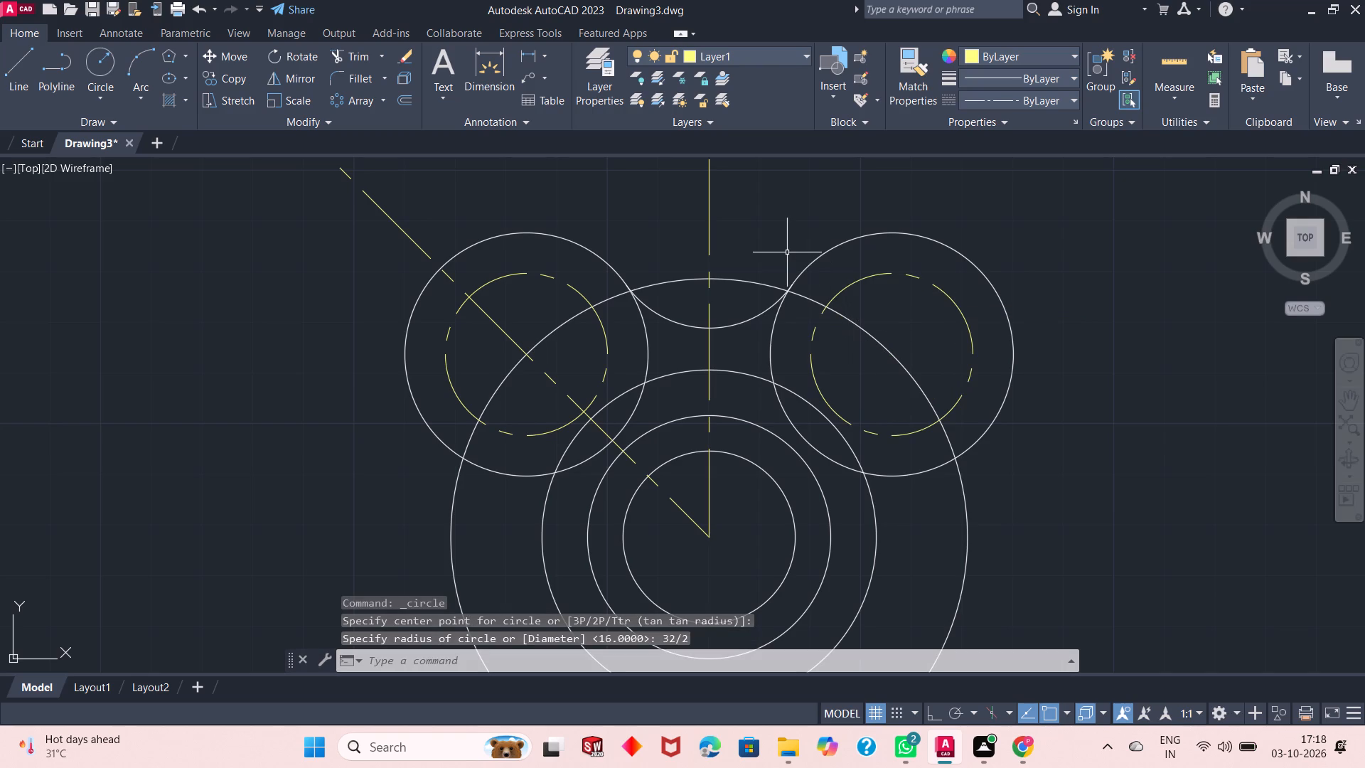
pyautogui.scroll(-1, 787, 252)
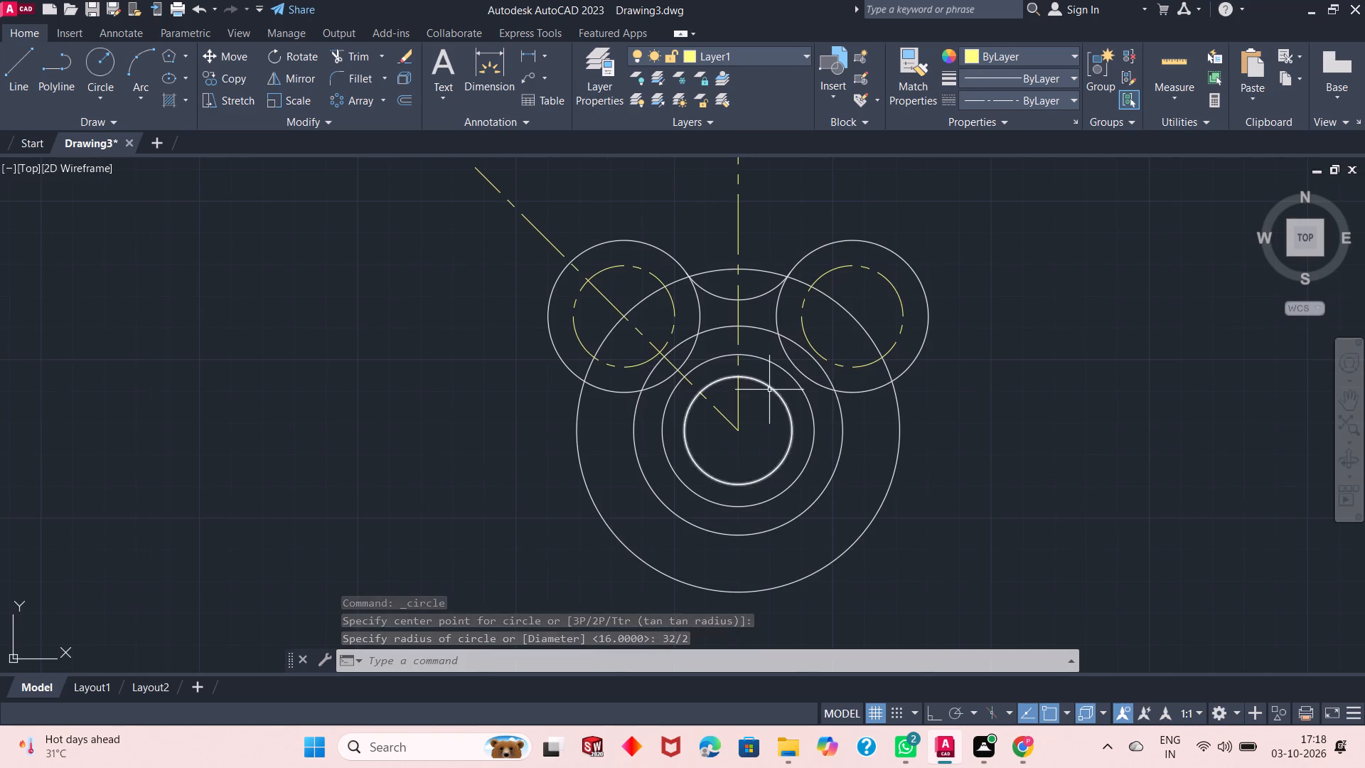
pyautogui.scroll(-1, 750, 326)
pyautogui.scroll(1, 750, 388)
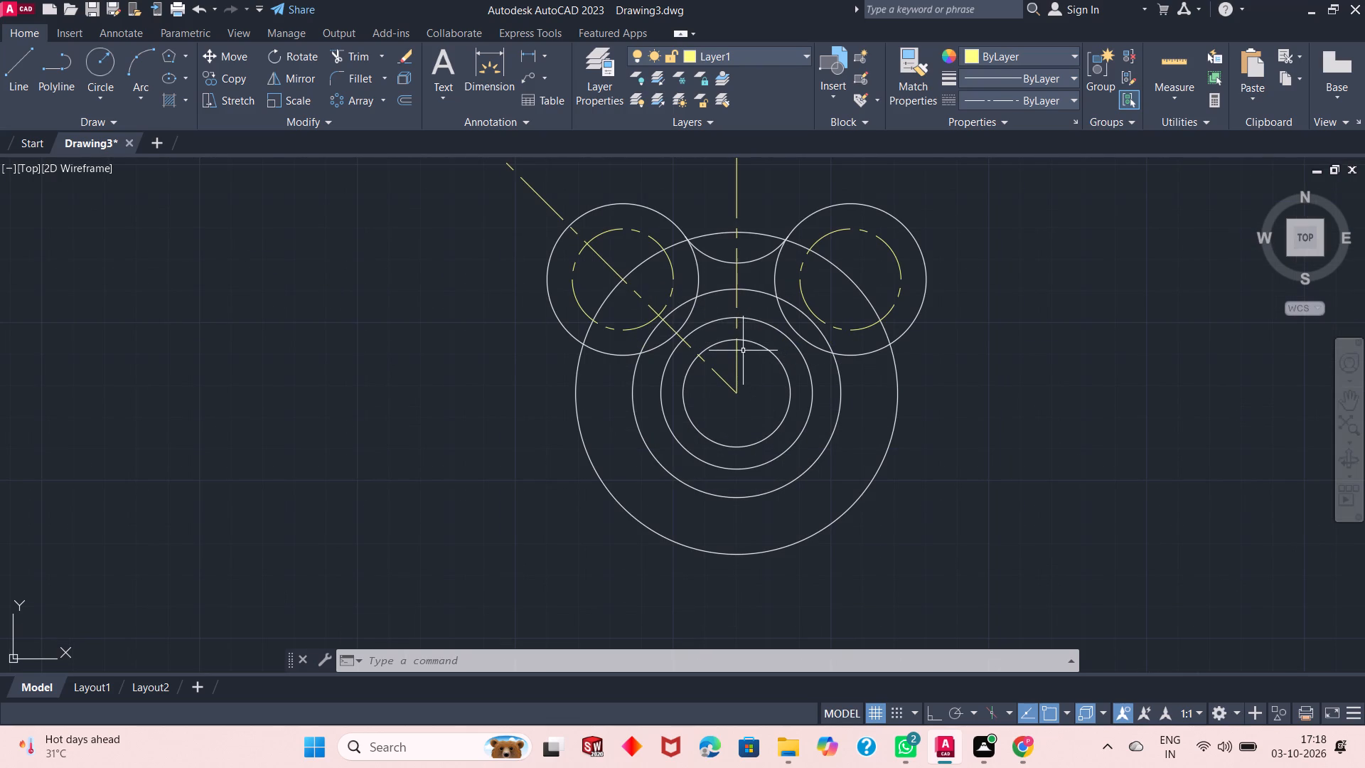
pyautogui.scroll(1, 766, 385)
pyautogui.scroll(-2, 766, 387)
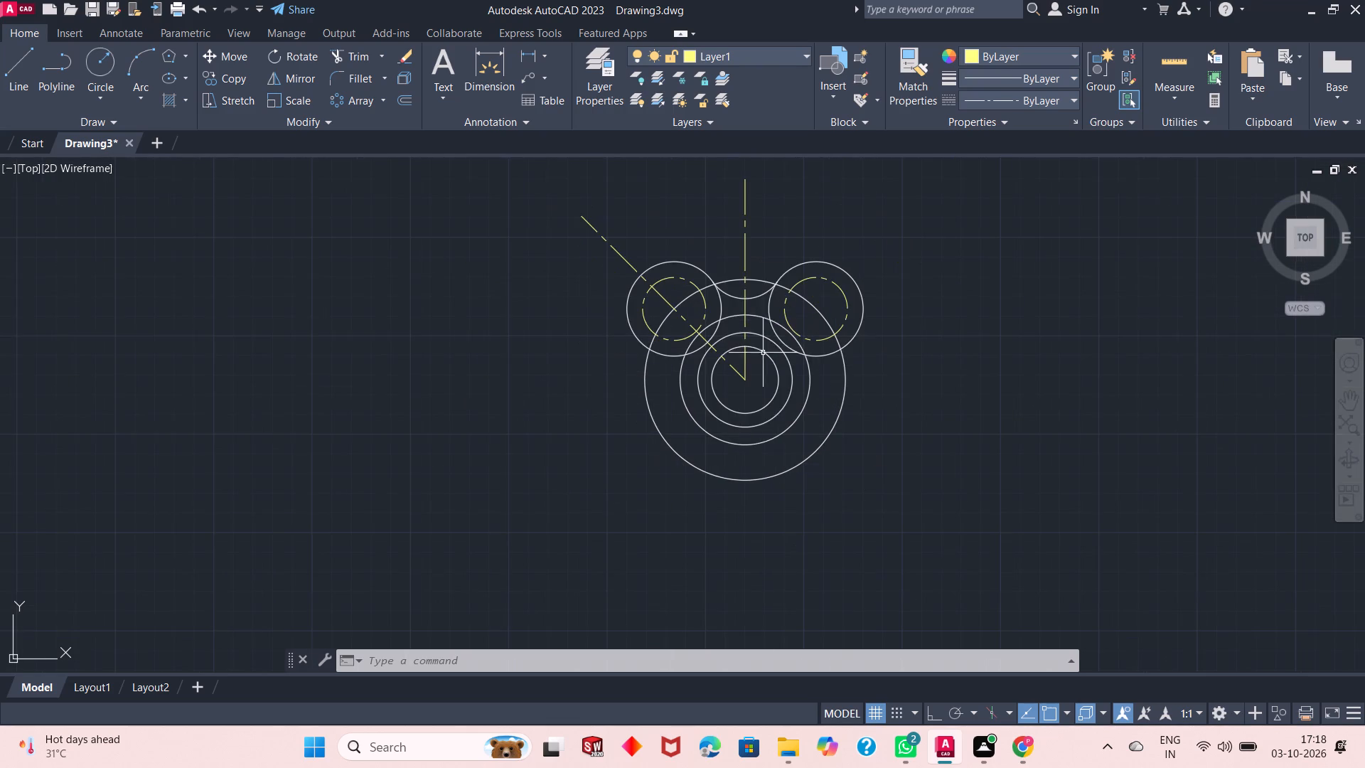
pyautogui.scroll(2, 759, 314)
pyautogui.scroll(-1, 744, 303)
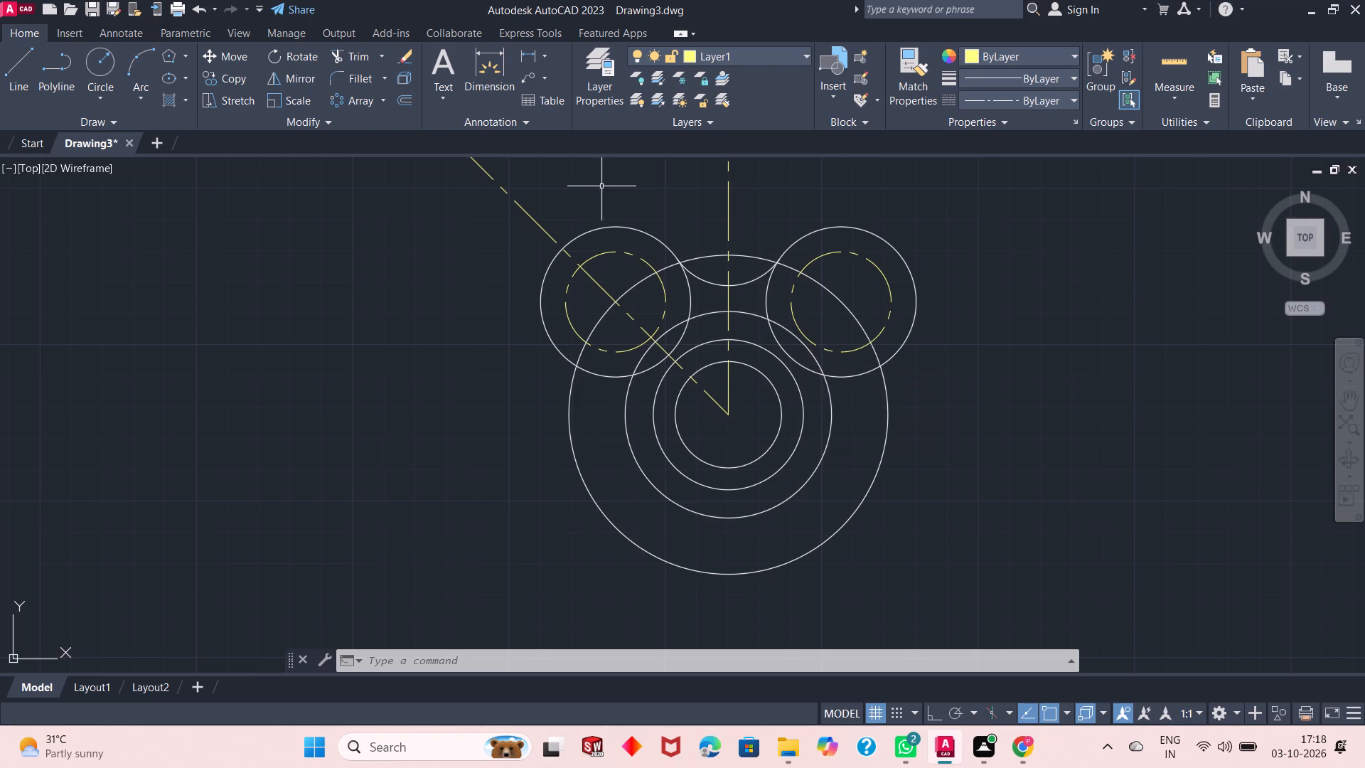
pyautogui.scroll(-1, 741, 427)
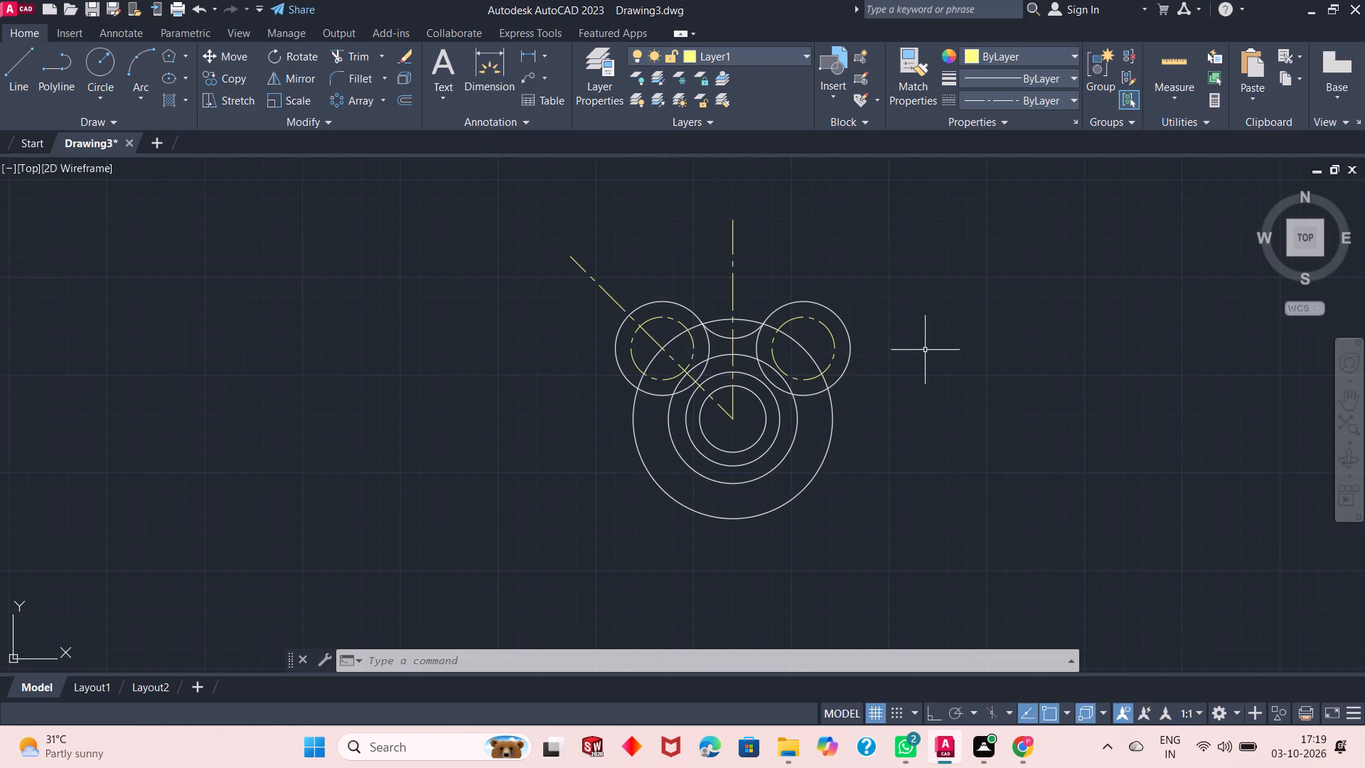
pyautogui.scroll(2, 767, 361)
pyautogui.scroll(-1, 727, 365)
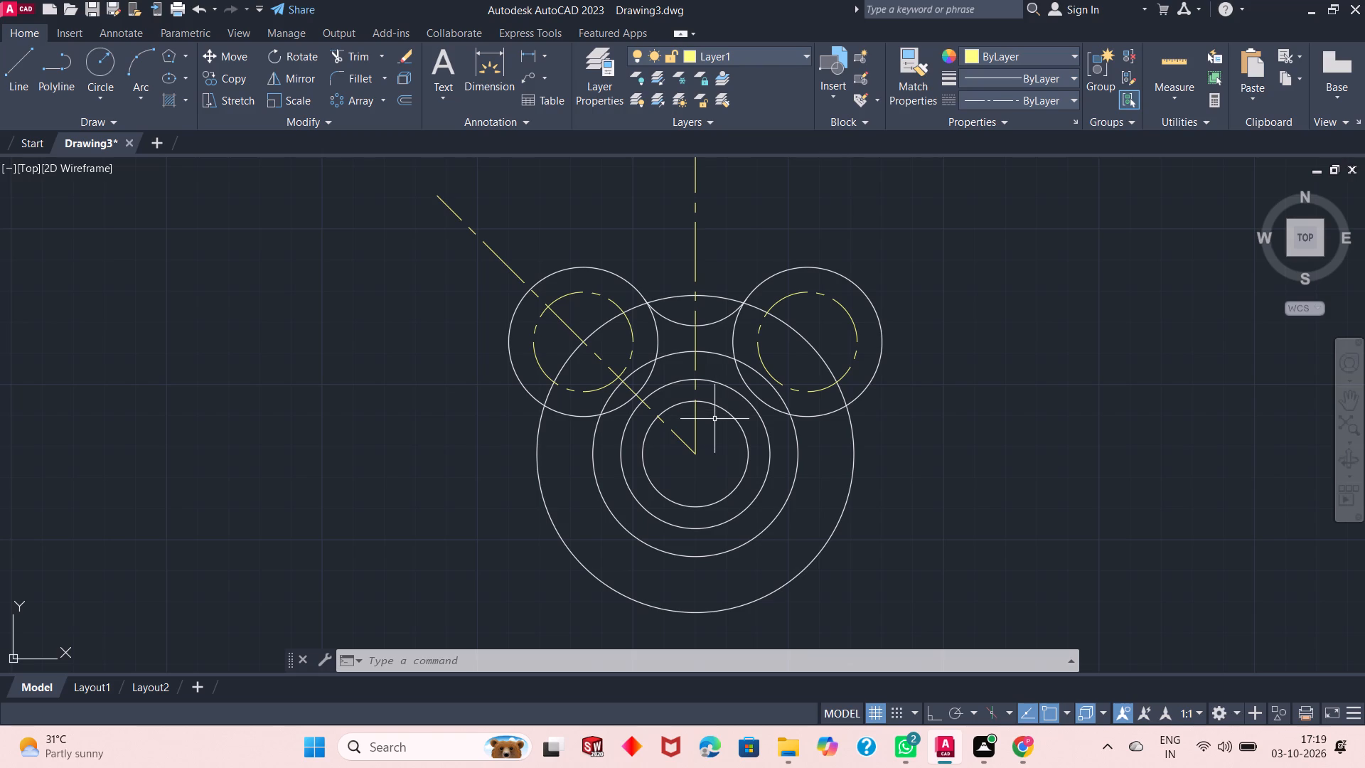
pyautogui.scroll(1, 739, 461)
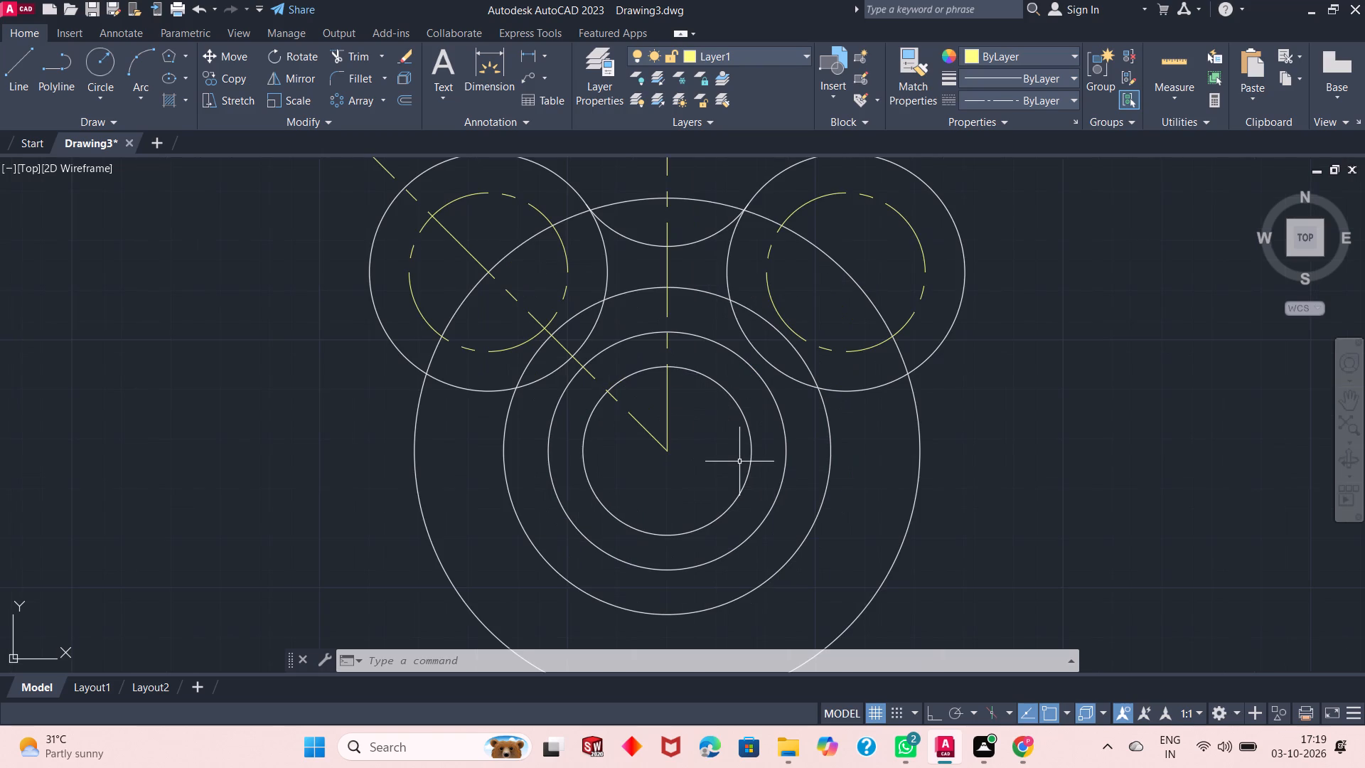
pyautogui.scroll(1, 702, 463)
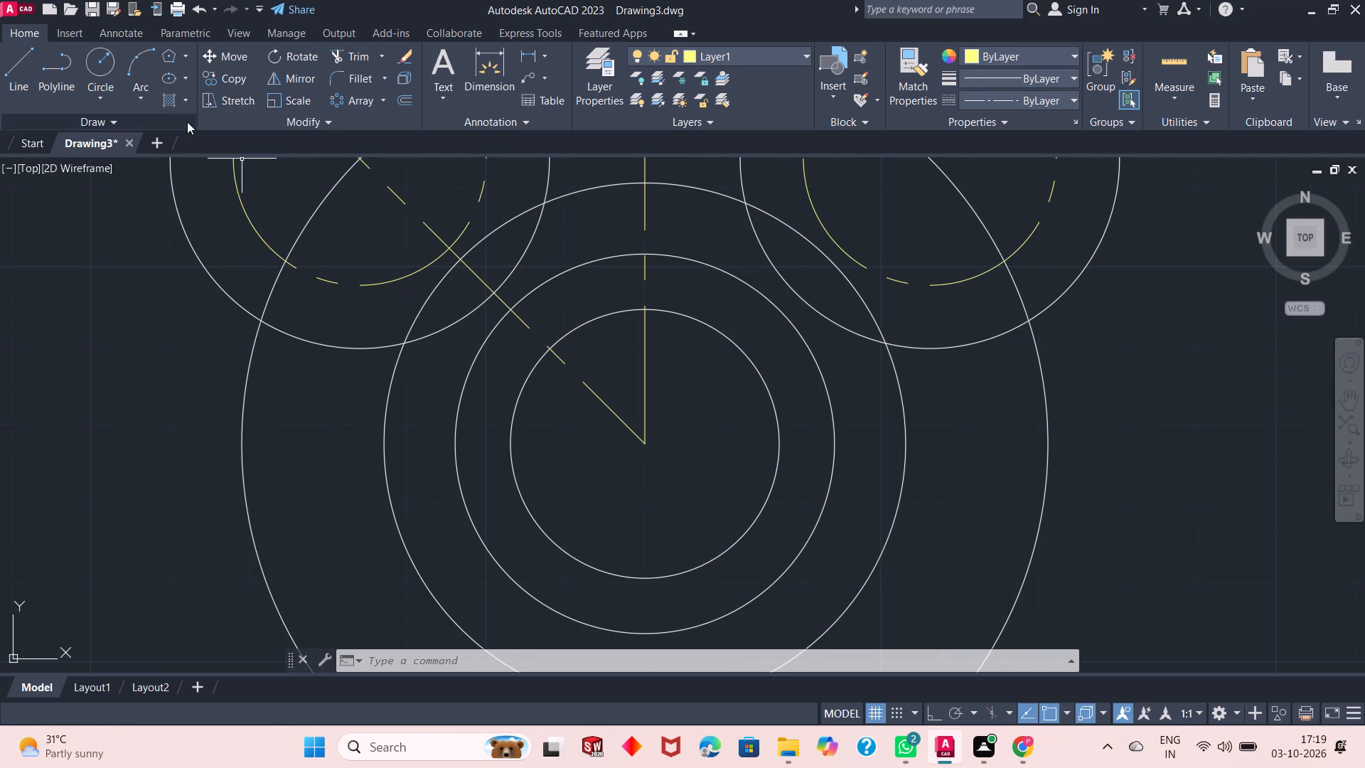
# On layer 0 with Ortho on, draw a vertical line from the common centre down to between the second and third concentric circles.
pyautogui.click(21, 73)
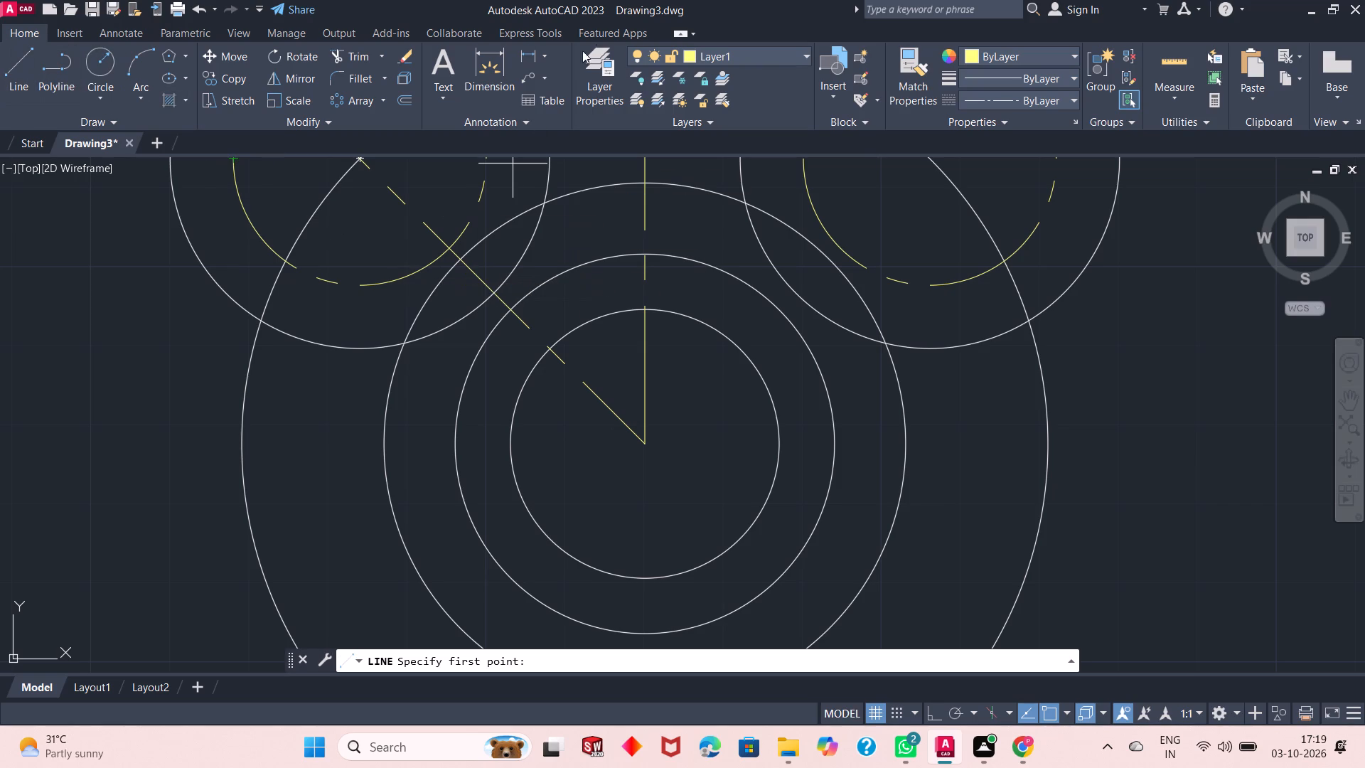
pyautogui.press('Escape')
pyautogui.click(739, 60)
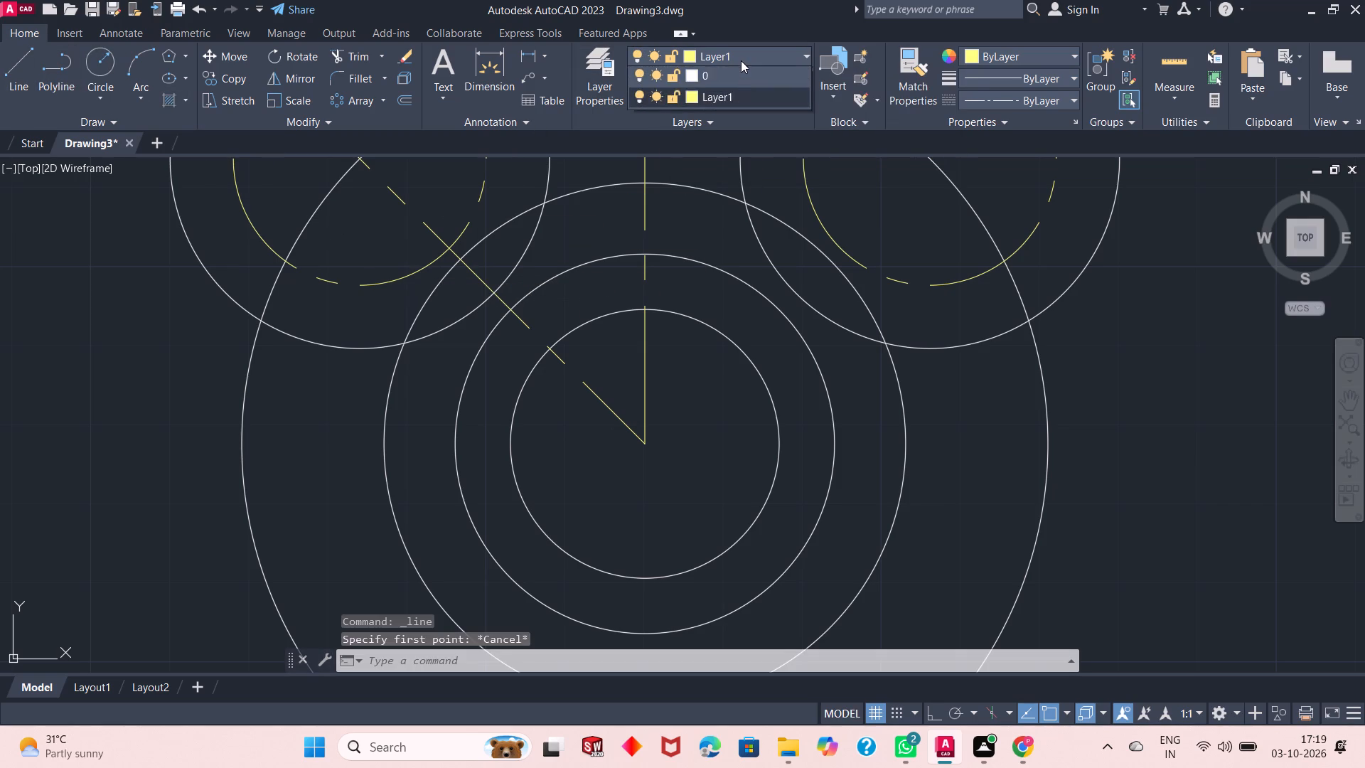
pyautogui.click(741, 69)
pyautogui.click(4, 72)
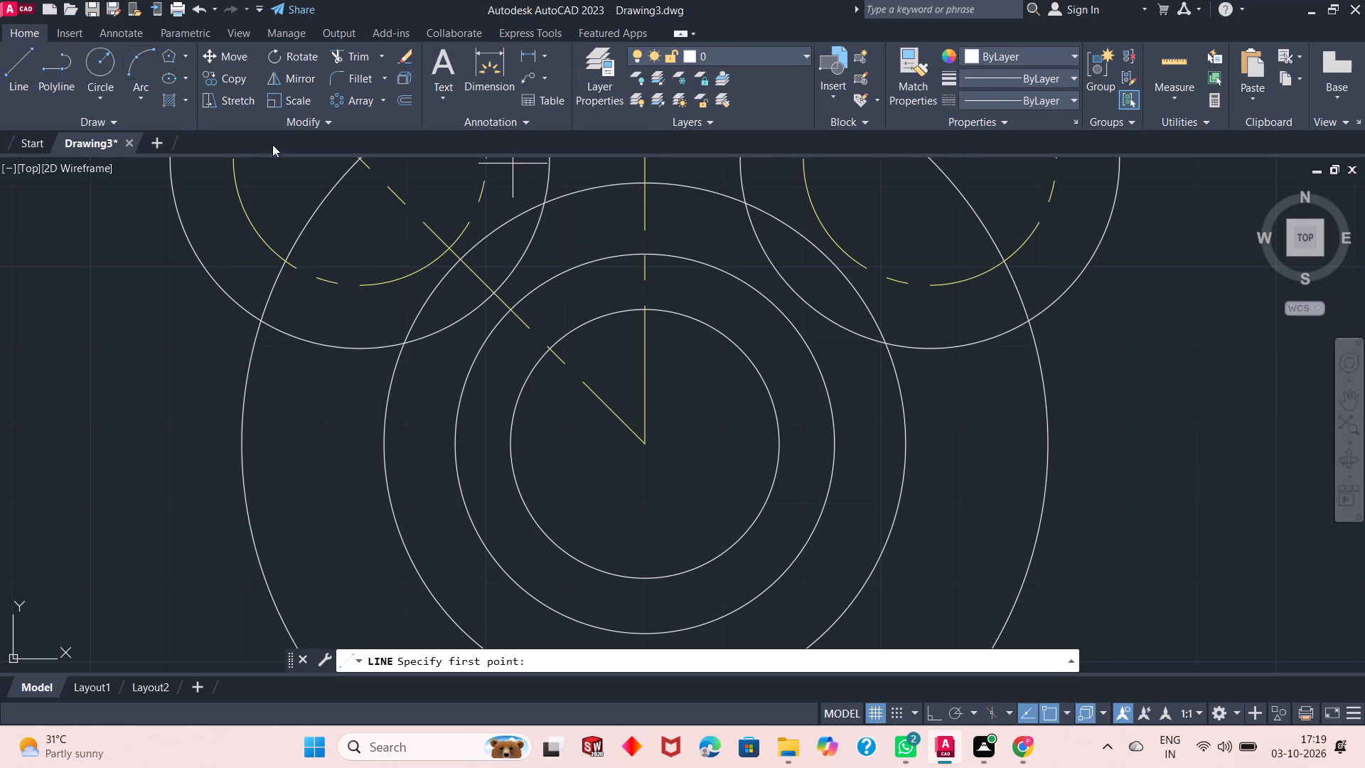
pyautogui.click(644, 445)
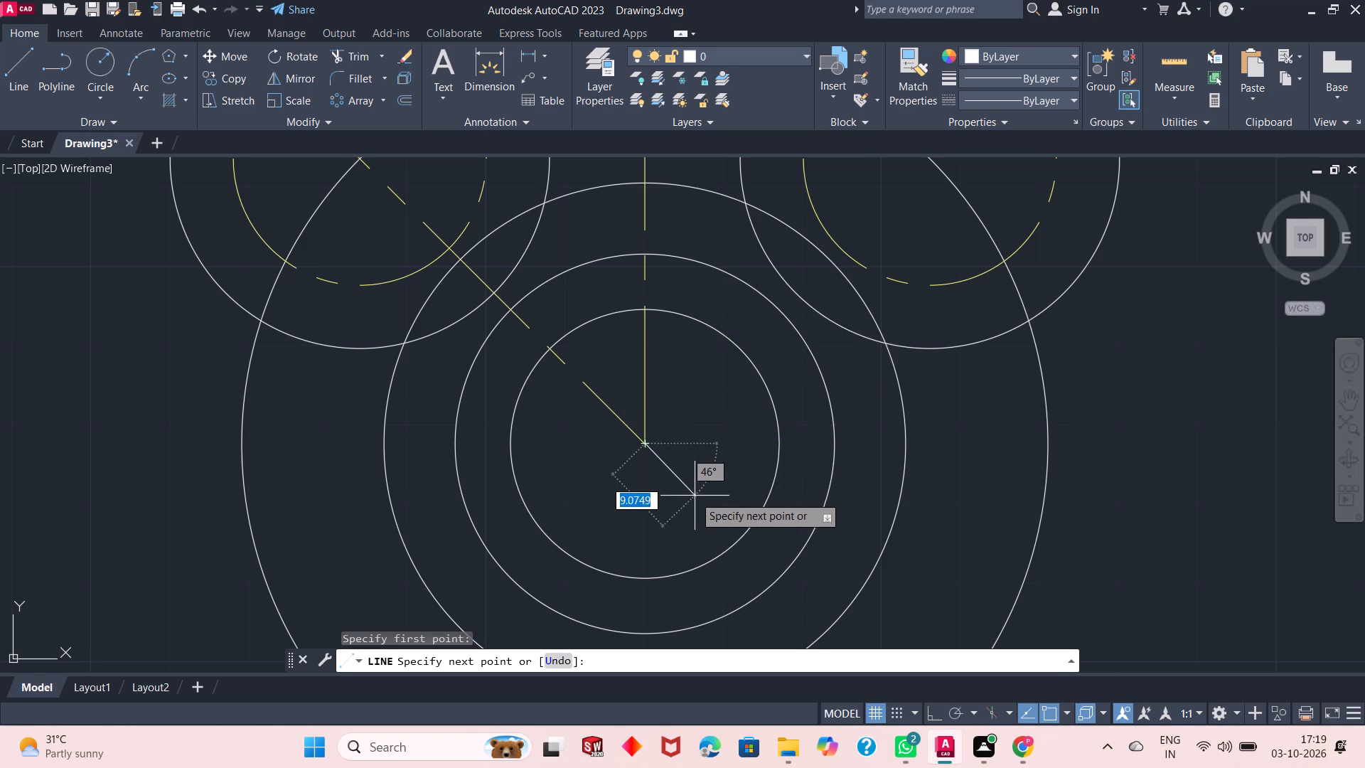
pyautogui.scroll(2, 661, 466)
pyautogui.scroll(-4, 659, 464)
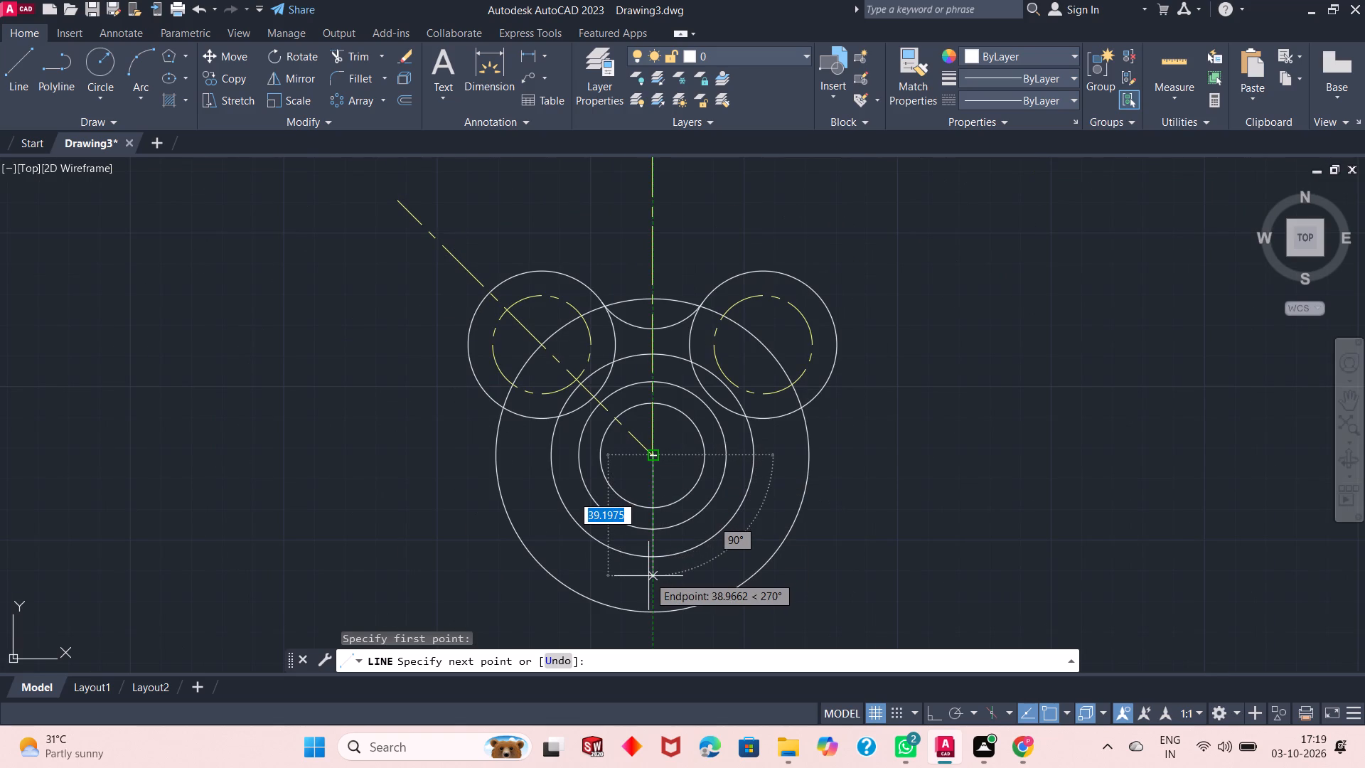
pyautogui.press('F8')
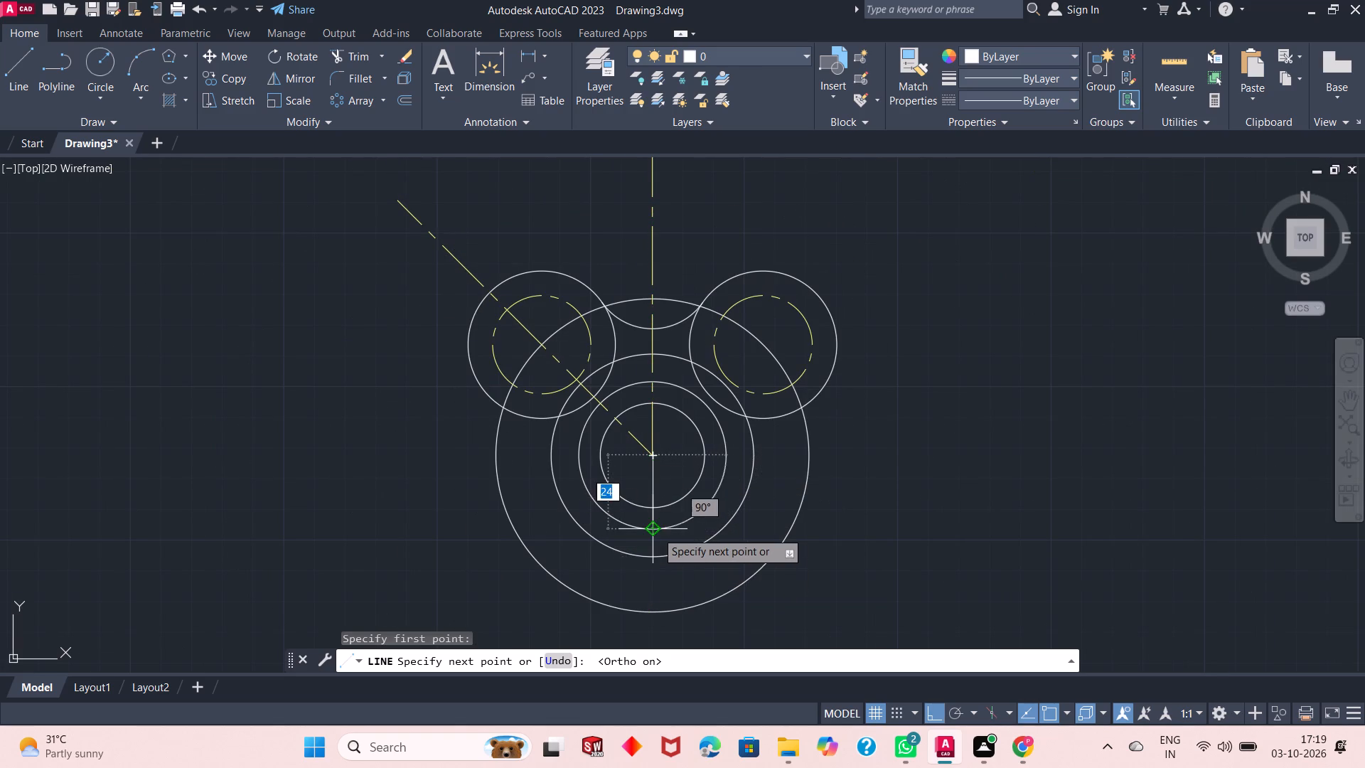
pyautogui.scroll(1, 656, 531)
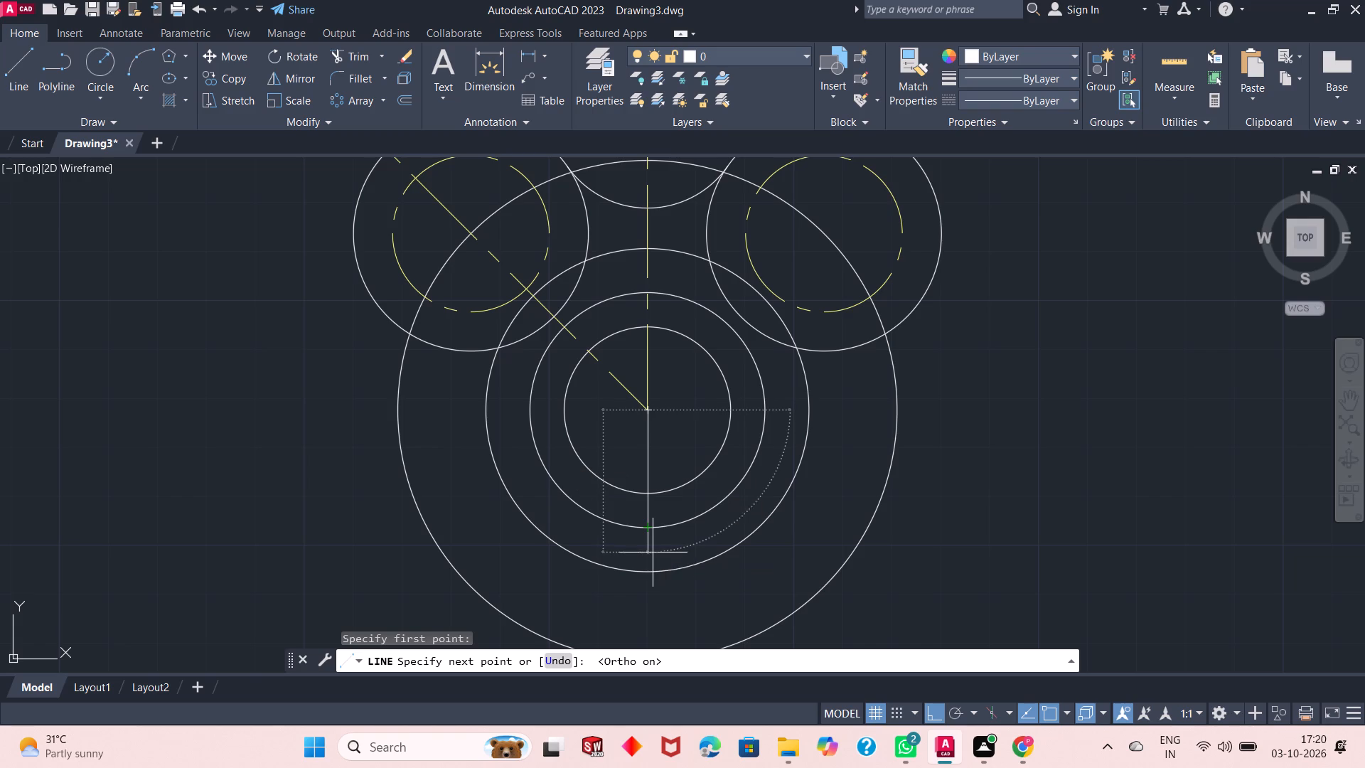
pyautogui.click(653, 553)
pyautogui.press('Escape')
pyautogui.press('Escape')
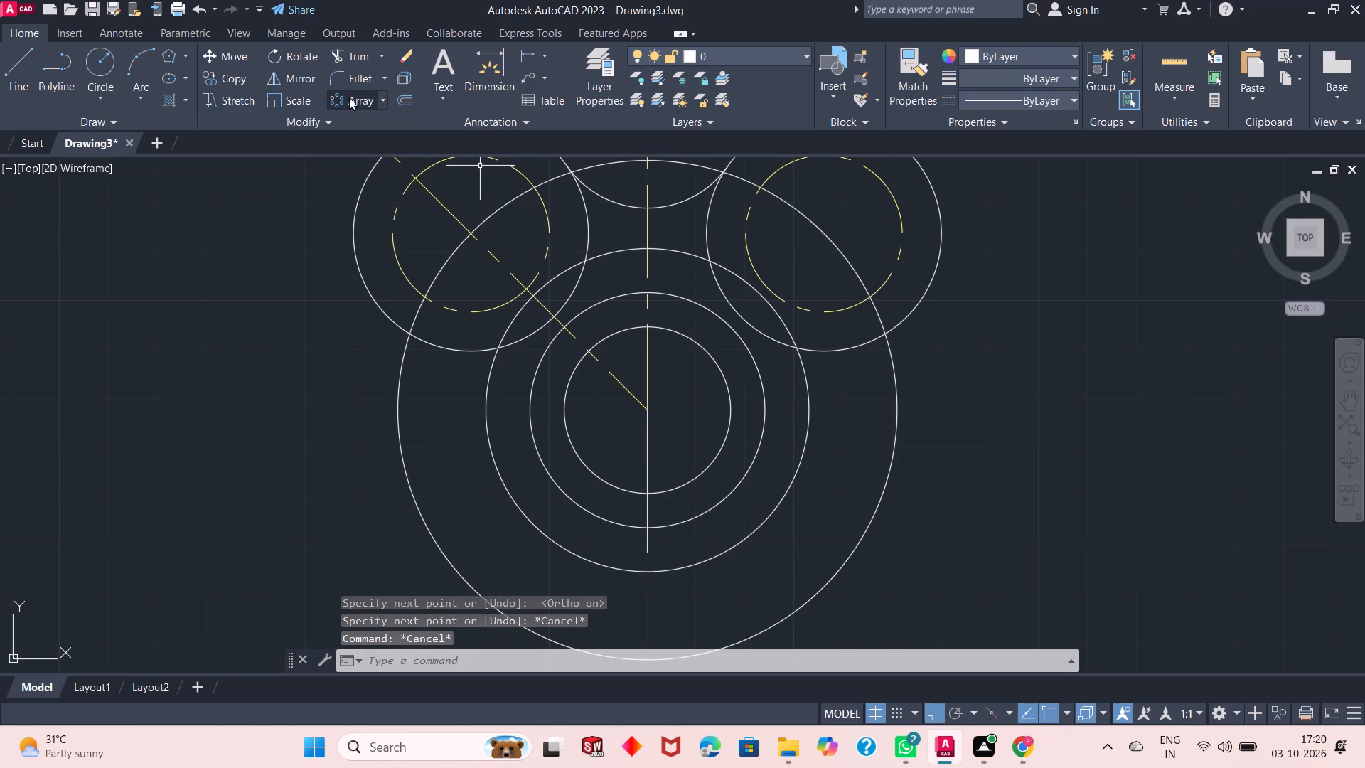
# Offset the vertical line below the common centre by 4 to each side.
pyautogui.click(399, 100)
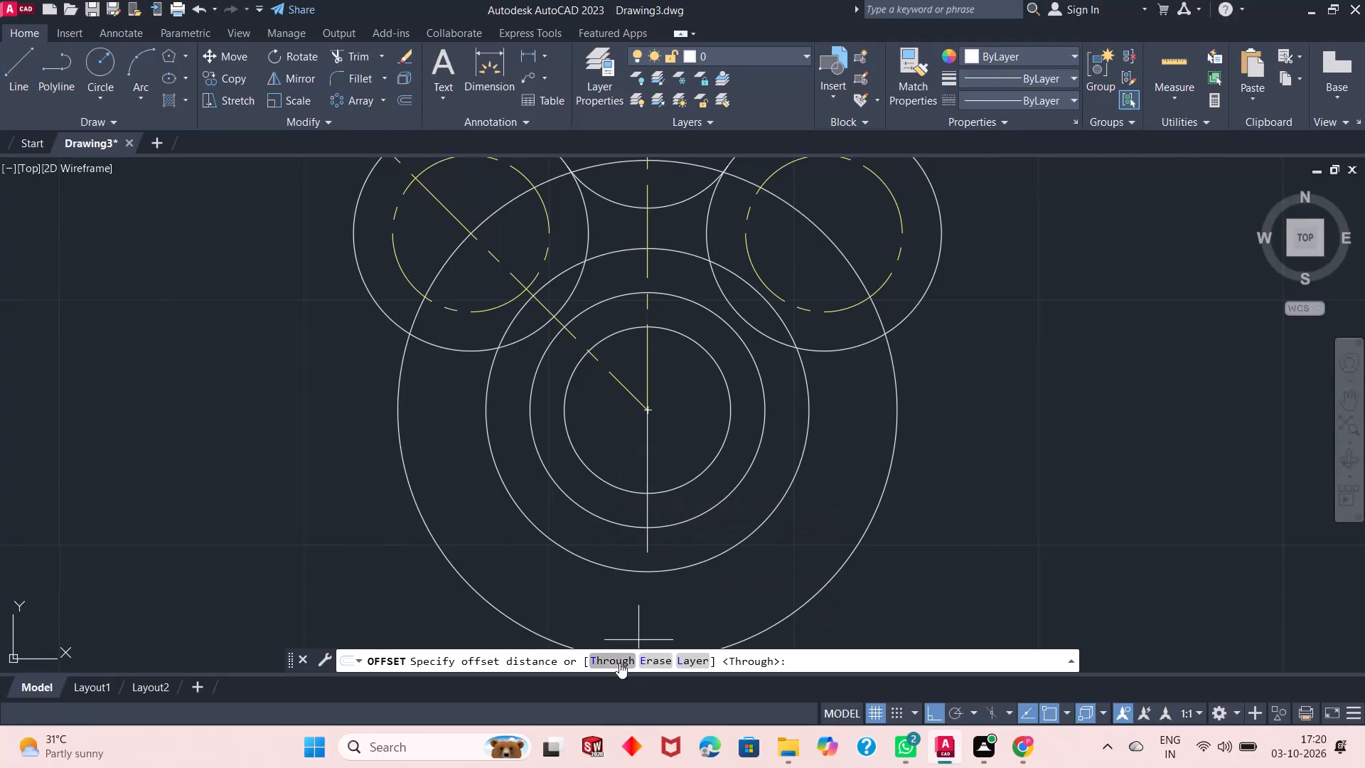
pyautogui.click(607, 656)
pyautogui.click(646, 476)
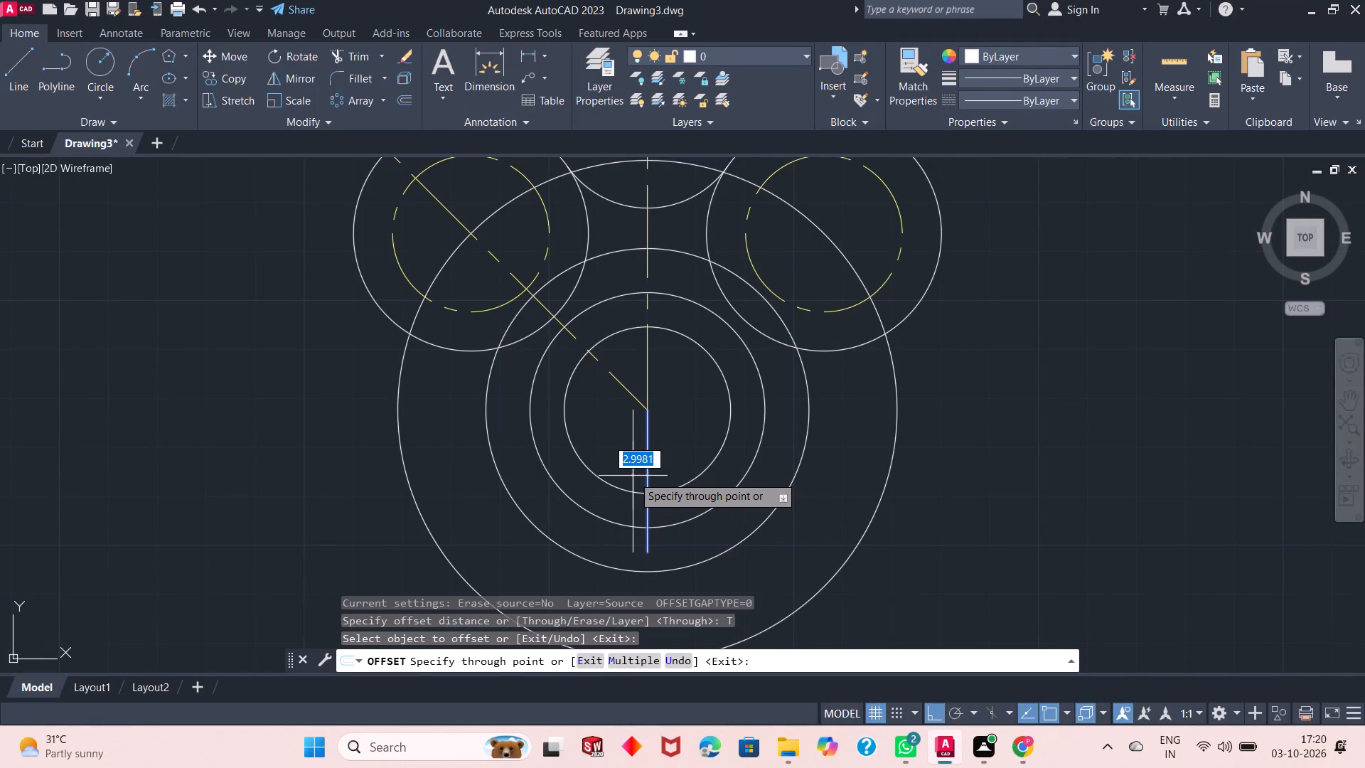
pyautogui.press('4')
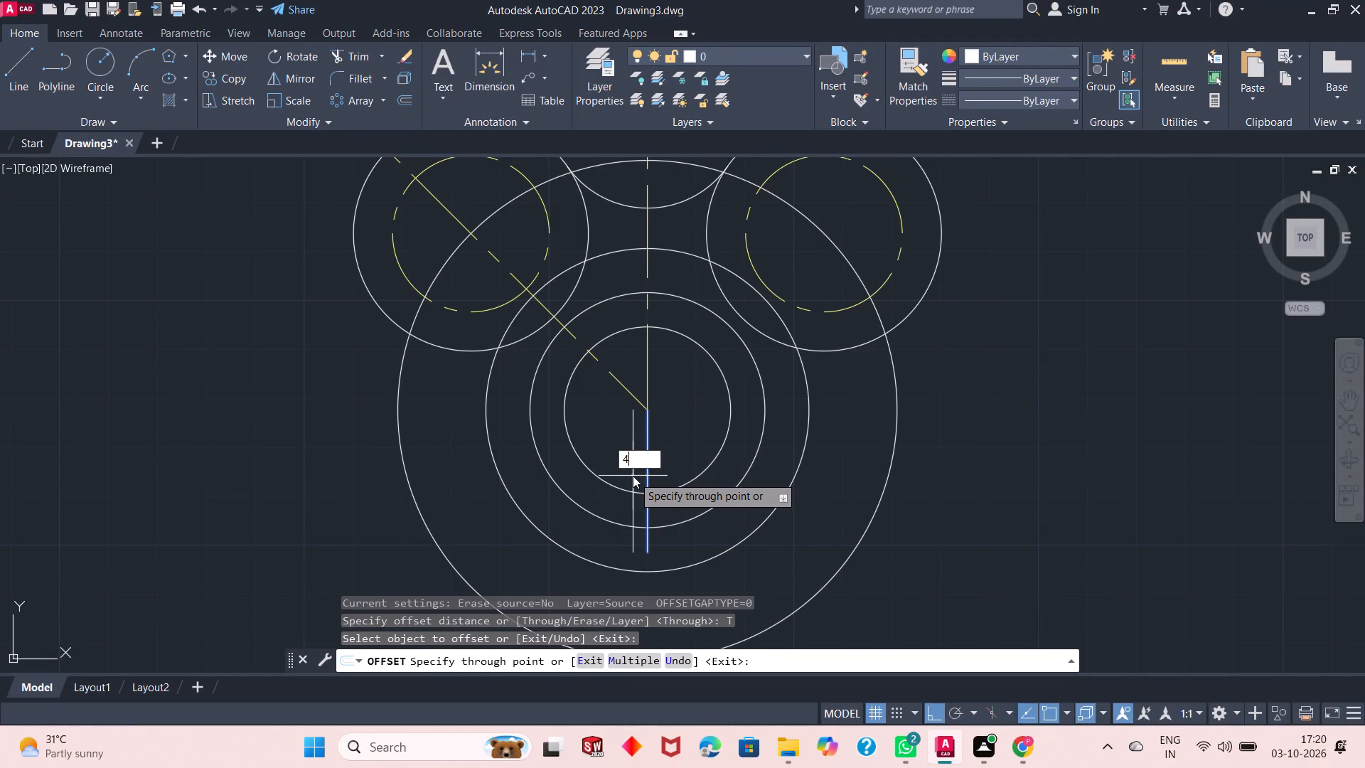
pyautogui.press('Return')
pyautogui.click(646, 460)
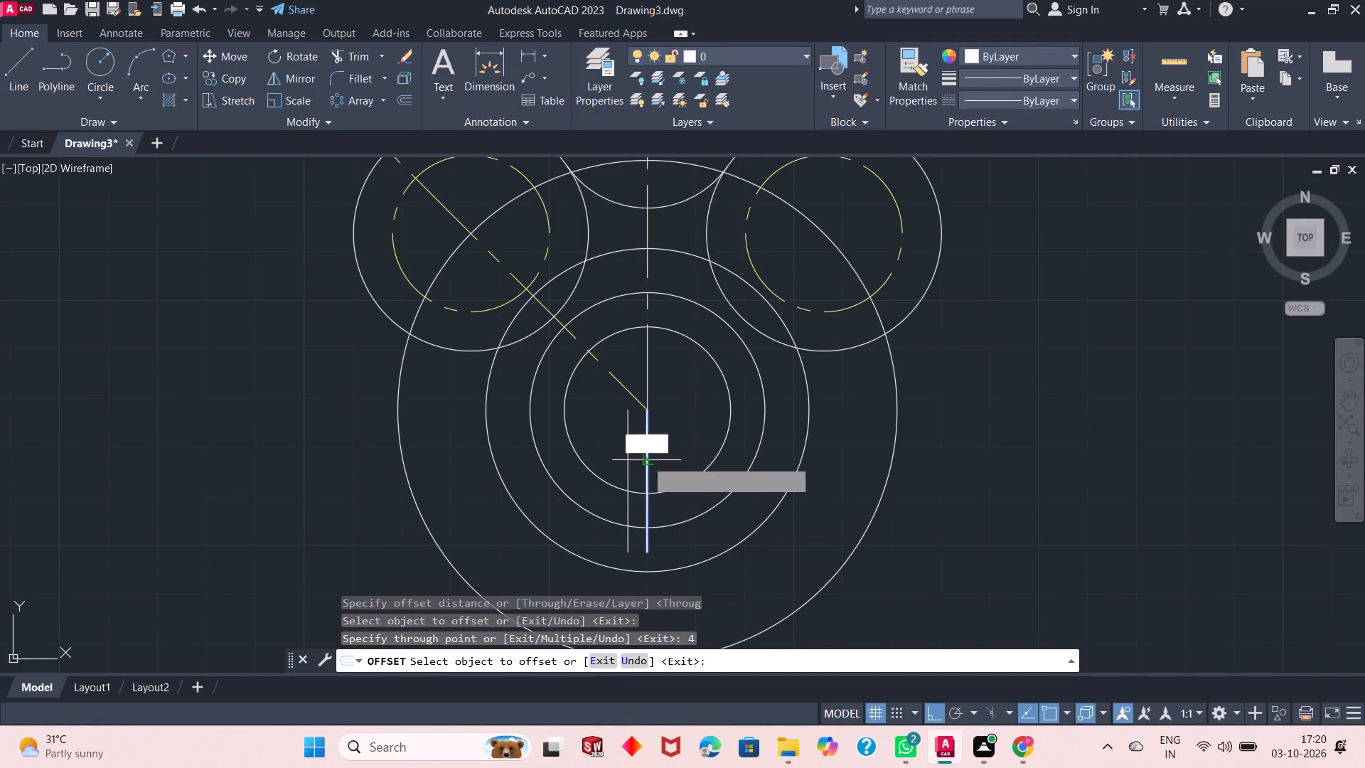
pyautogui.press('4')
pyautogui.press('Return')
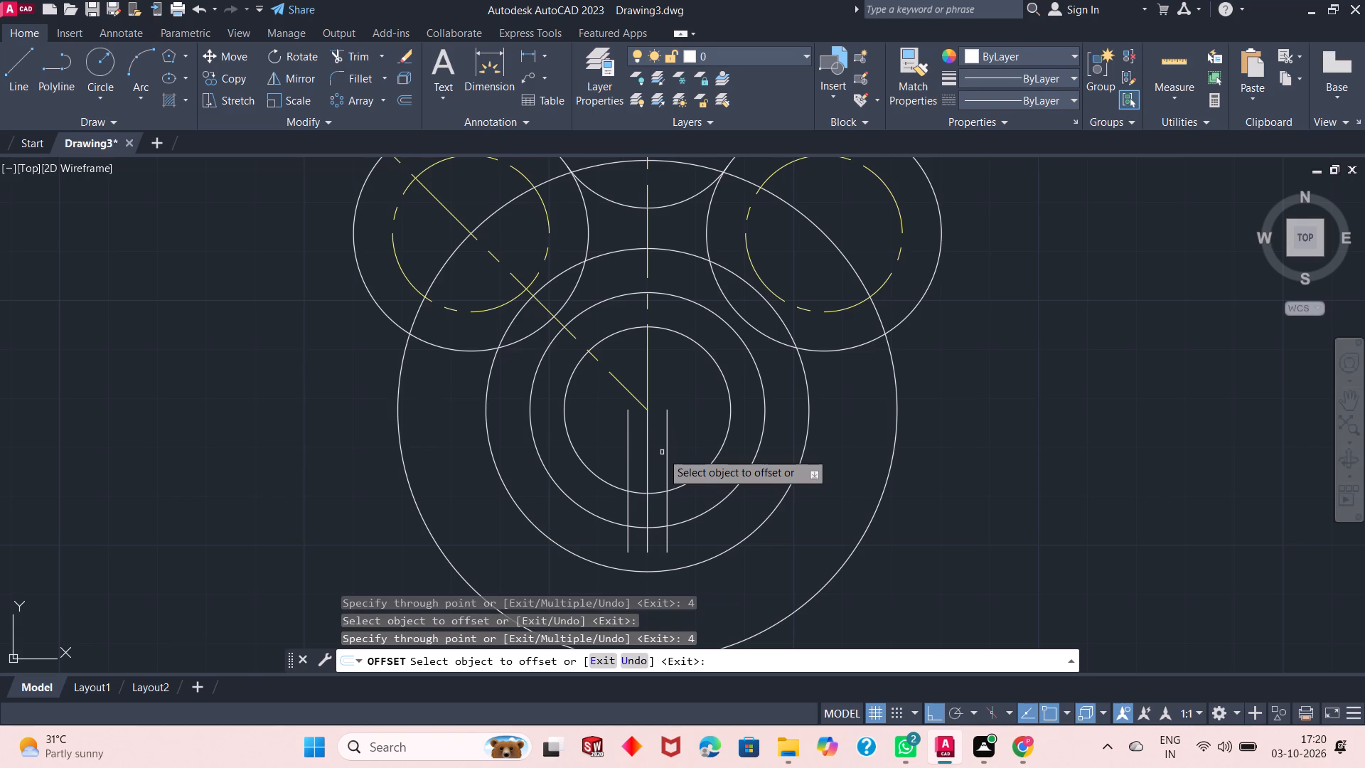
pyautogui.rightClick(906, 419)
pyautogui.click(921, 425)
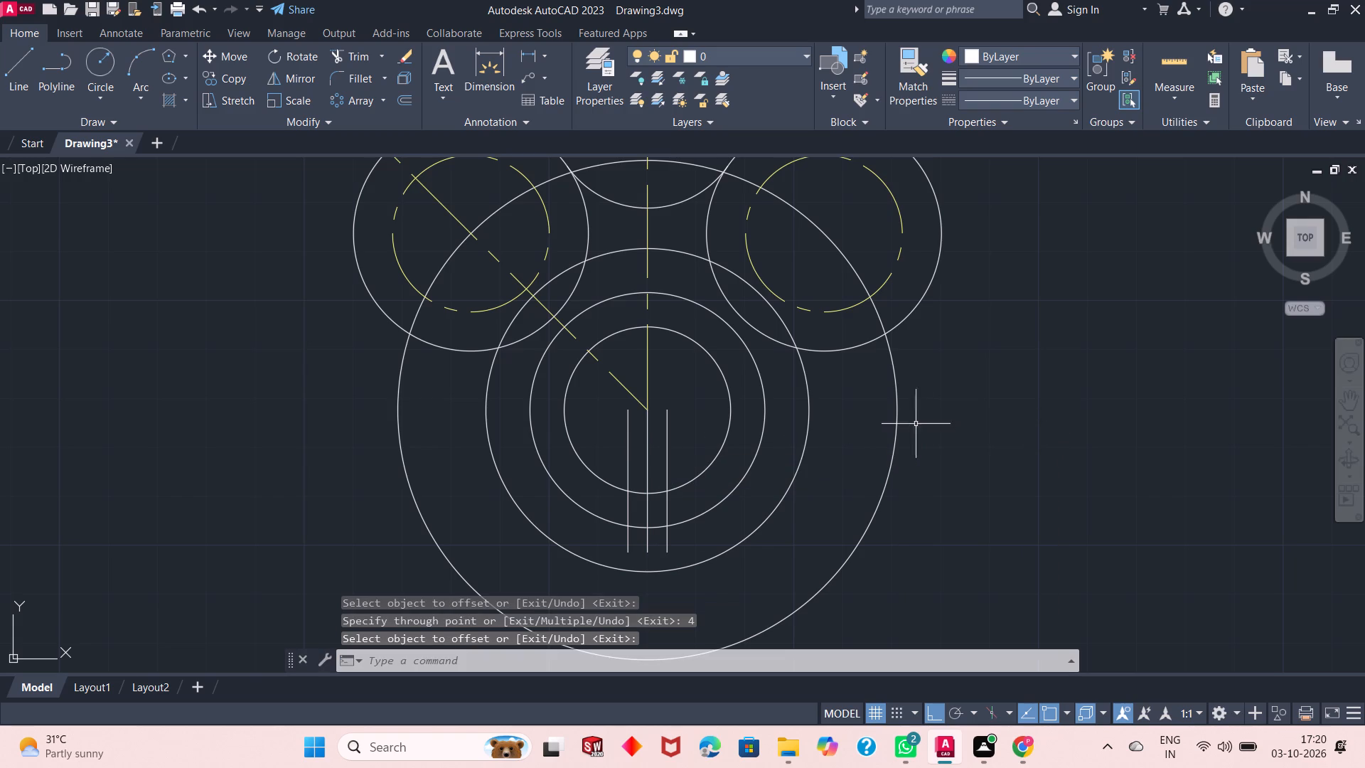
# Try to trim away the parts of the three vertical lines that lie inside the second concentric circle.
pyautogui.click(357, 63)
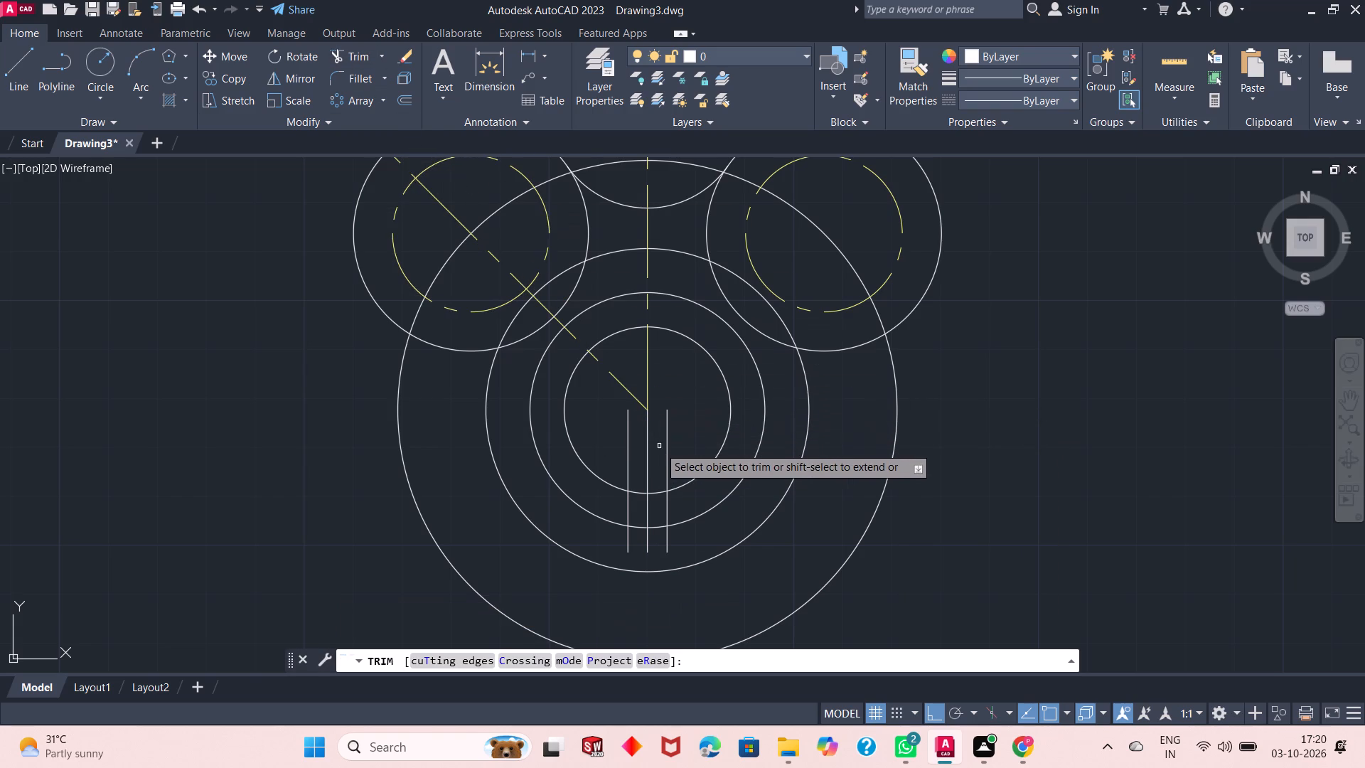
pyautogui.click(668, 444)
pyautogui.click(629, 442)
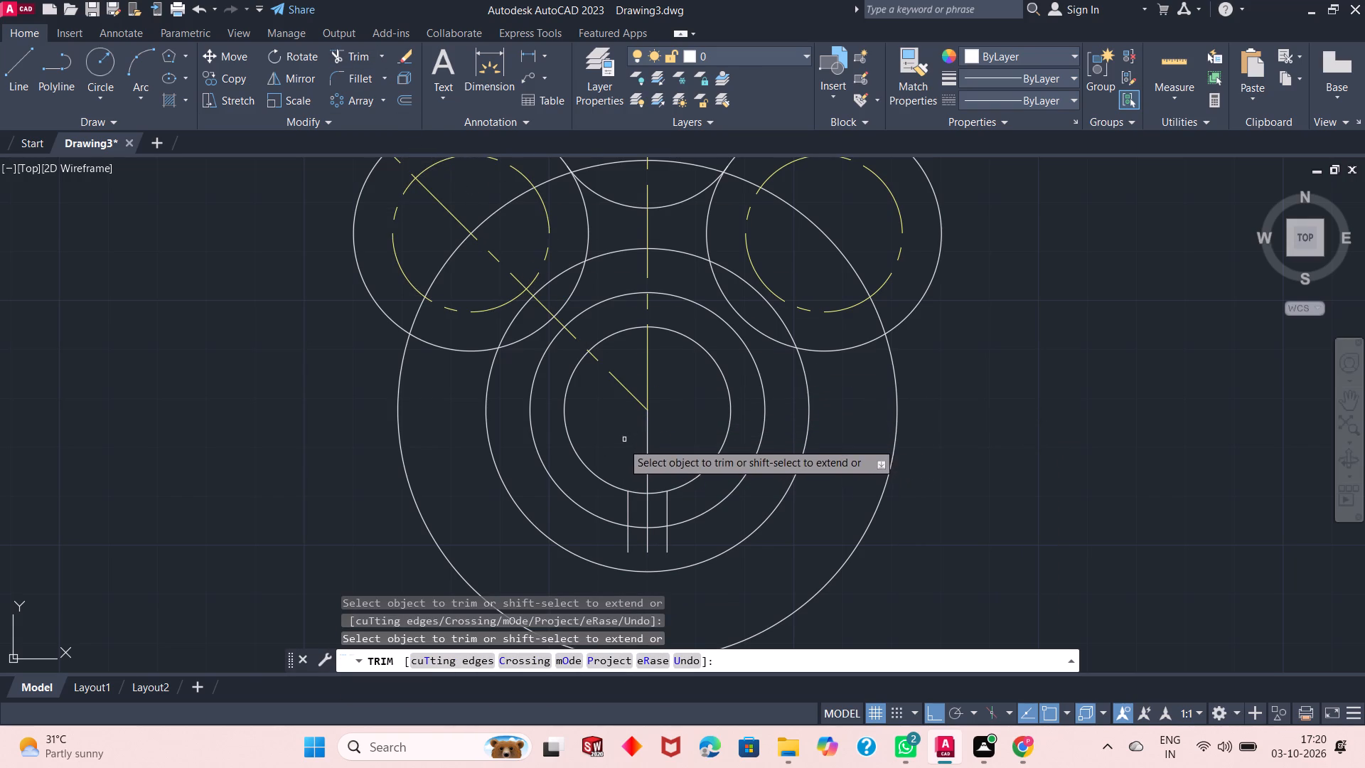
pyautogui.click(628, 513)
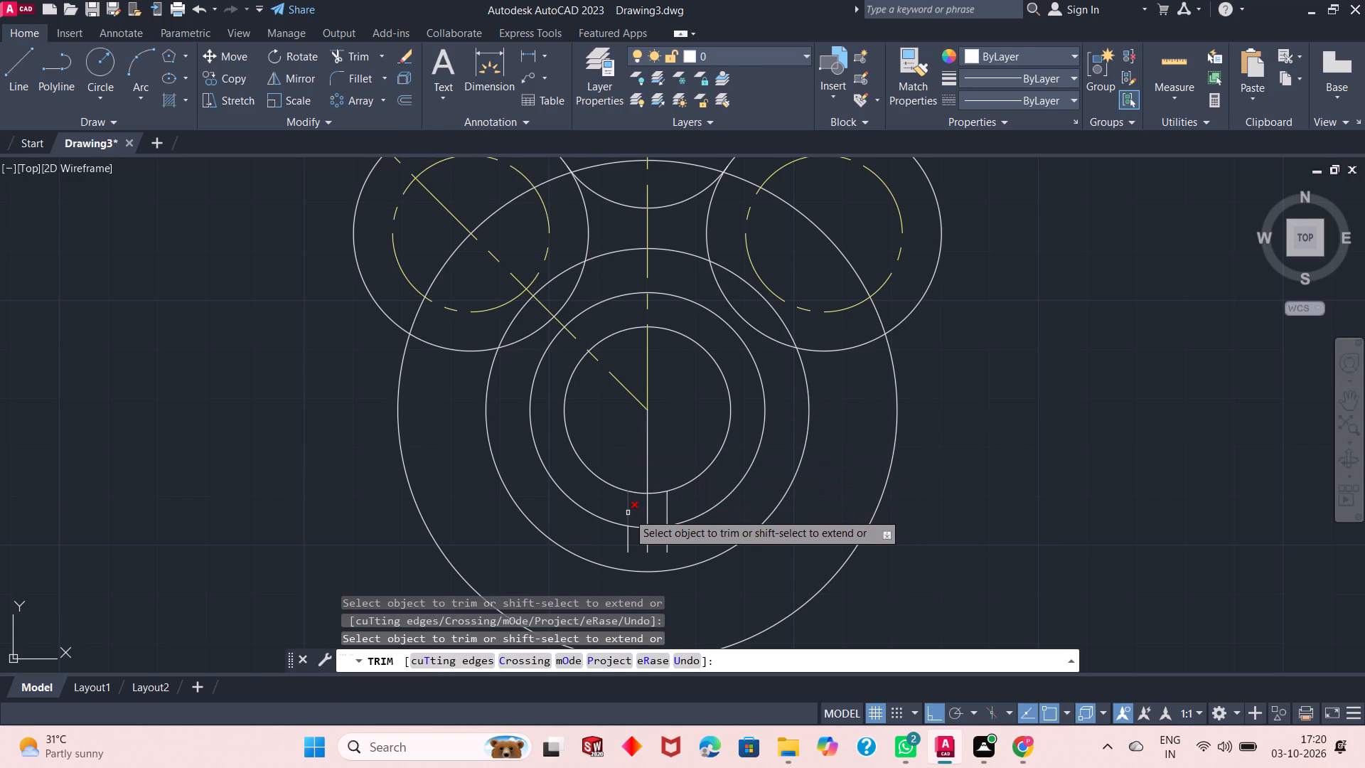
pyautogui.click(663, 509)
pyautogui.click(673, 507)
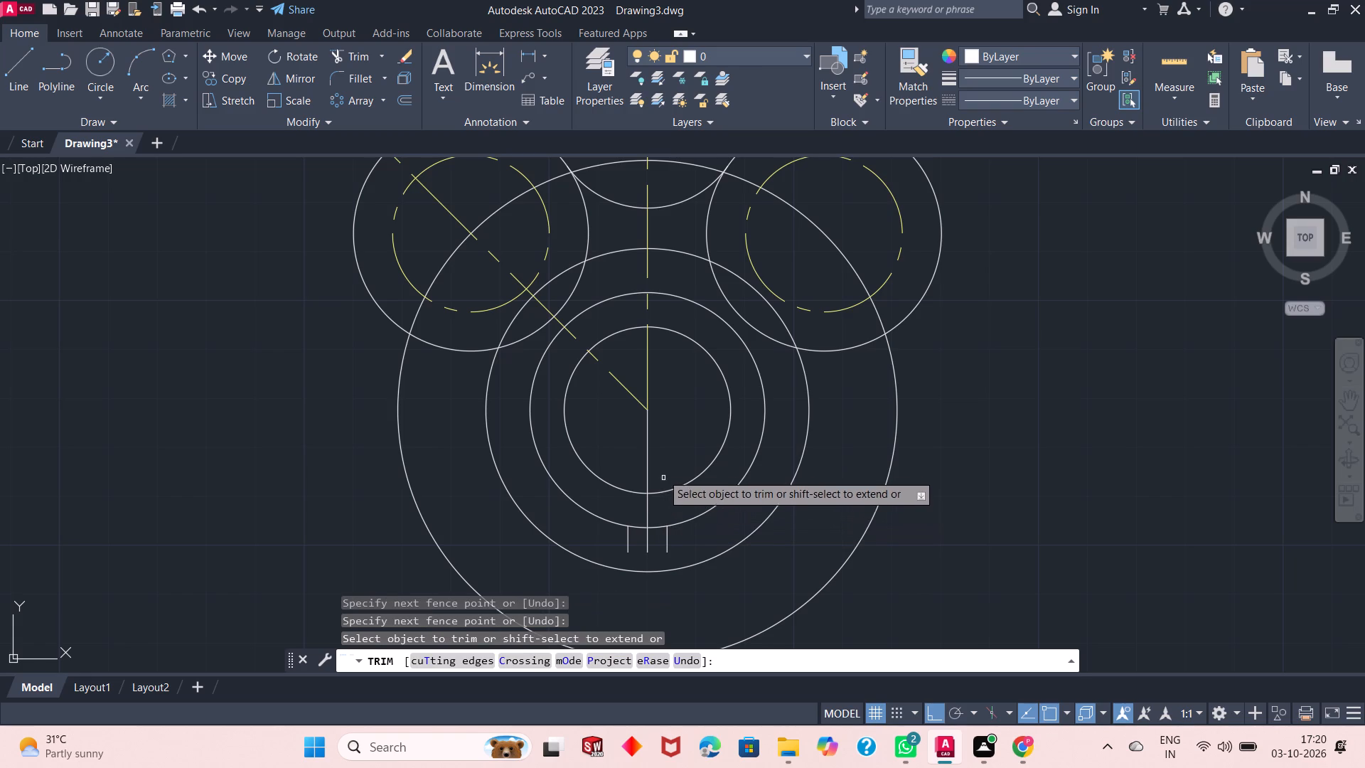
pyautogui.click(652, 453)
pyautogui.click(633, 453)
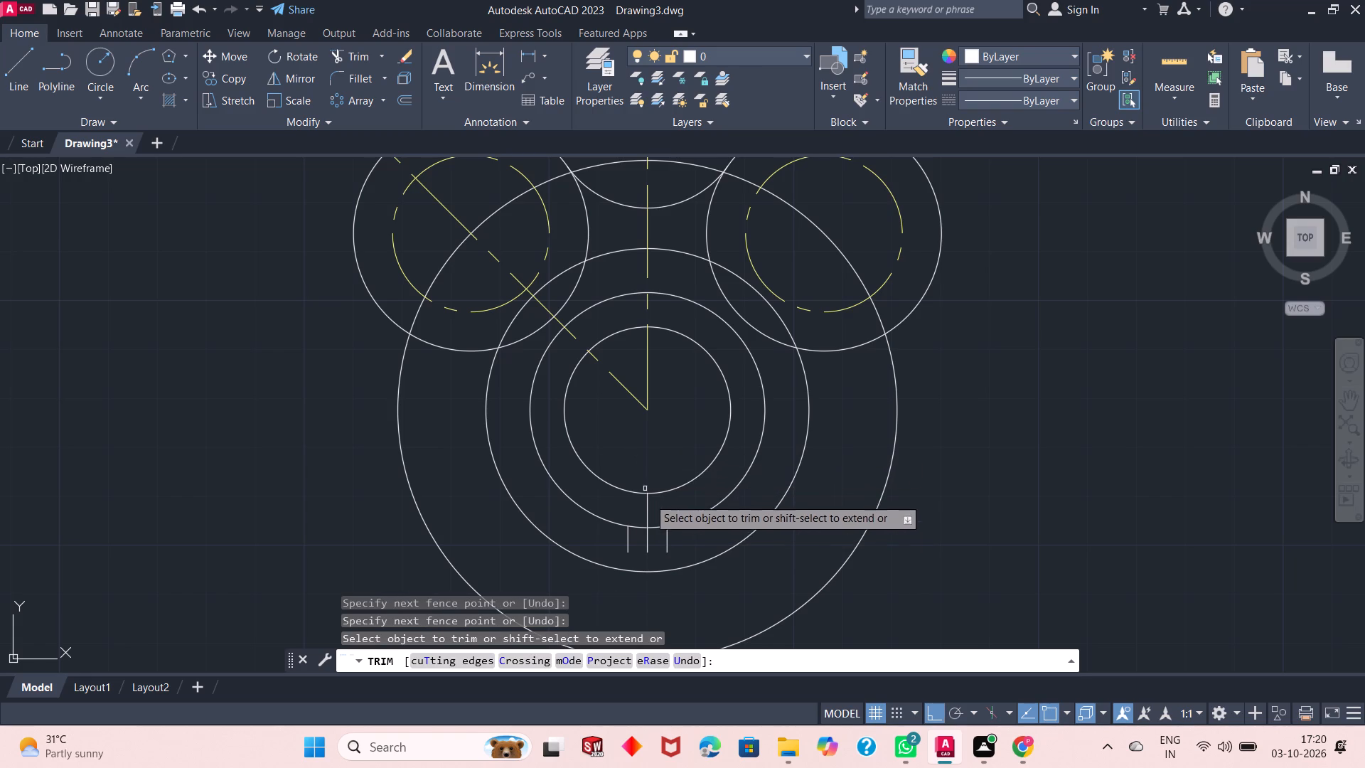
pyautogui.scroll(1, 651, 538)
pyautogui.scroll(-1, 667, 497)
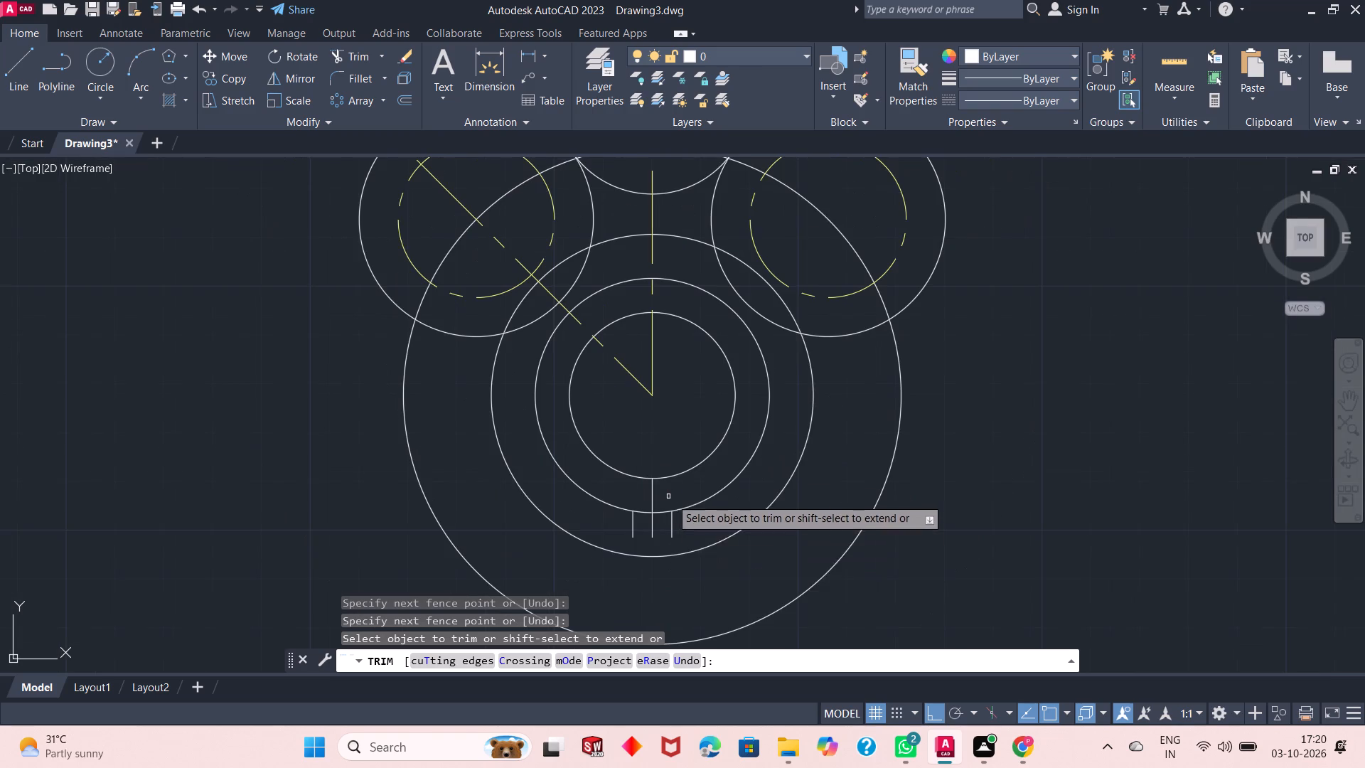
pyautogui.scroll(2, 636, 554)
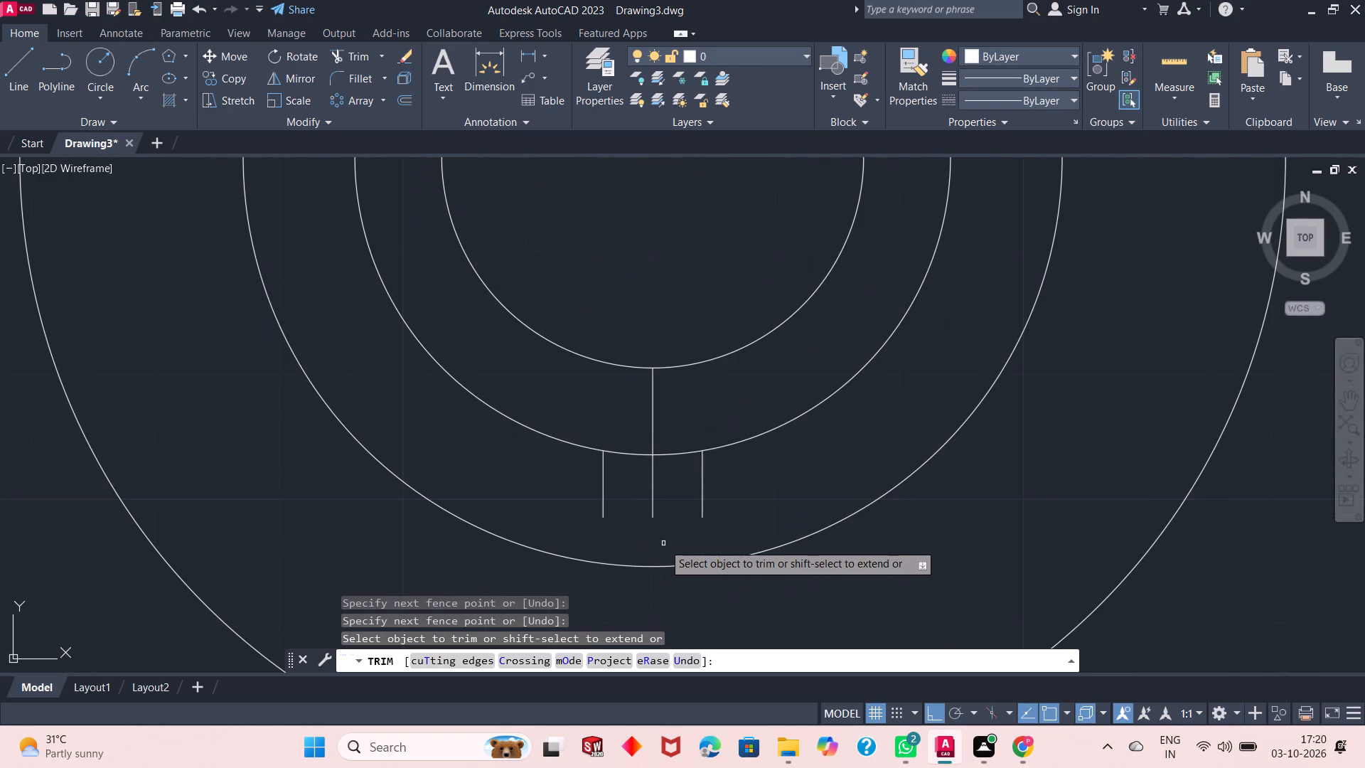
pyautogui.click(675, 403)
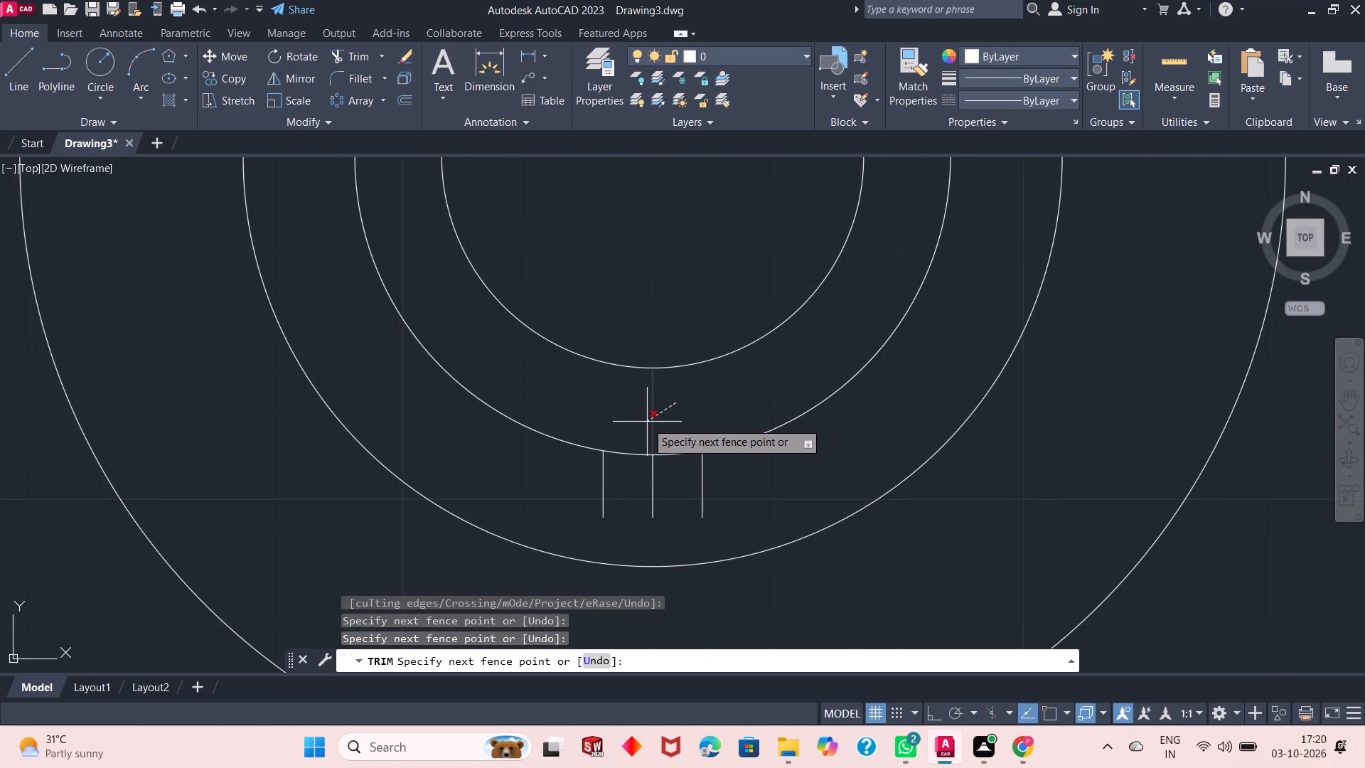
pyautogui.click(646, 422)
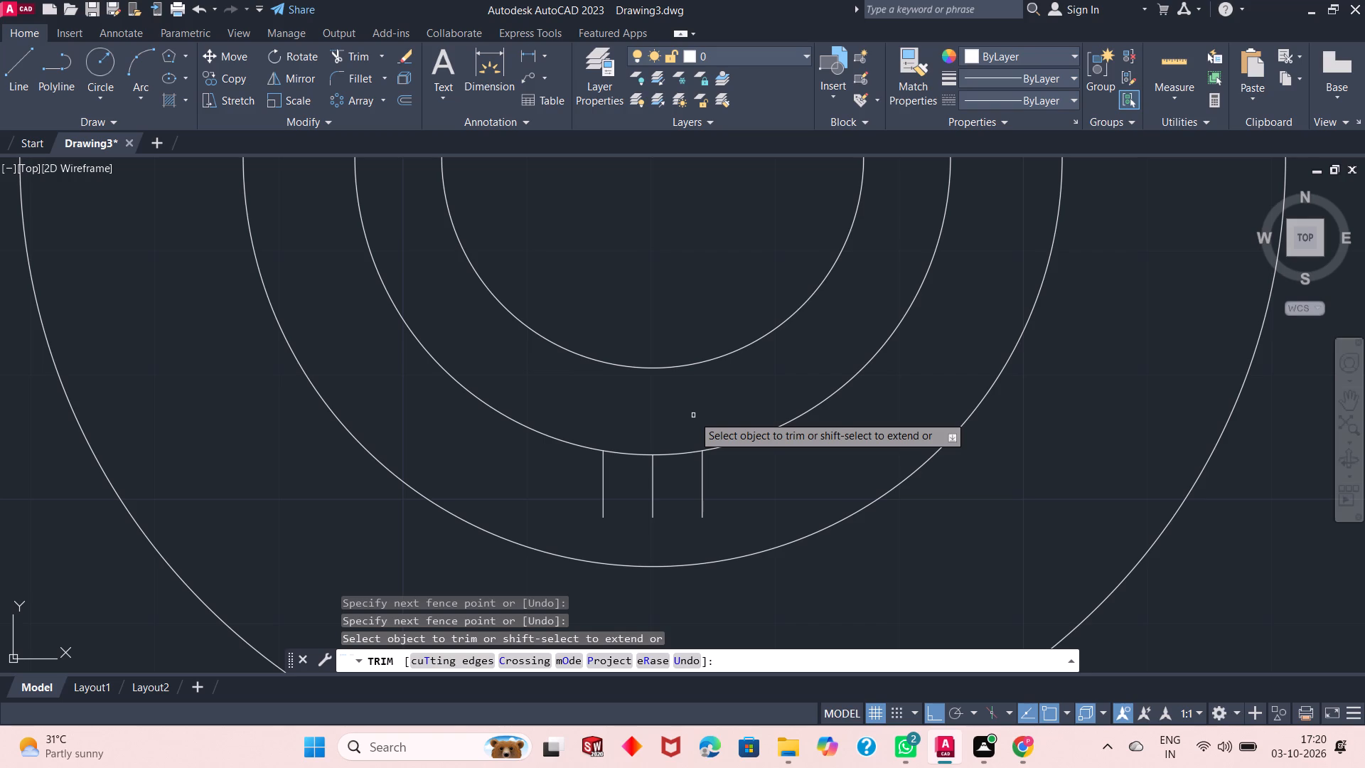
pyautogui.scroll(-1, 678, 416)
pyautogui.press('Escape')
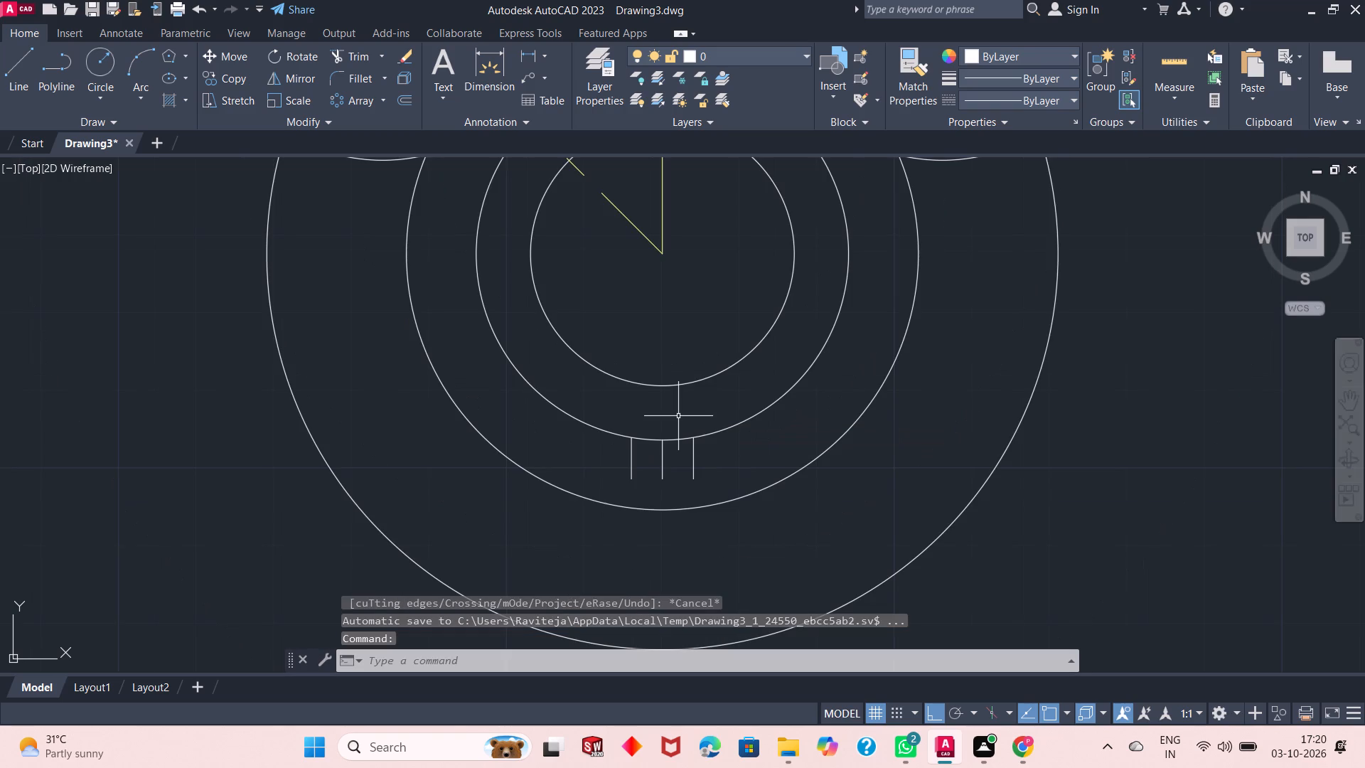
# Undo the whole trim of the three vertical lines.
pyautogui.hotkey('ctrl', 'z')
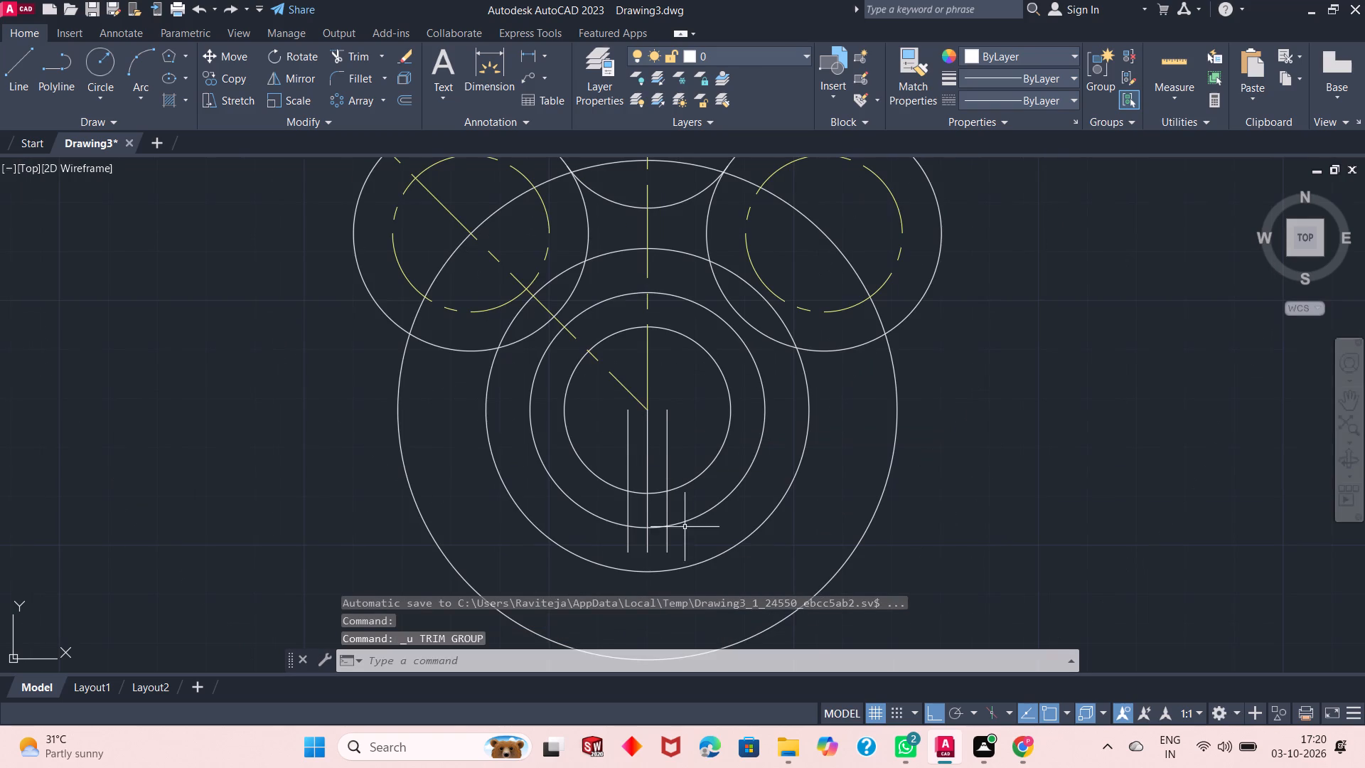
# Trim the lower ends of the three vertical lines where they extend beyond the second concentric circle.
pyautogui.scroll(-2, 677, 496)
pyautogui.scroll(3, 677, 503)
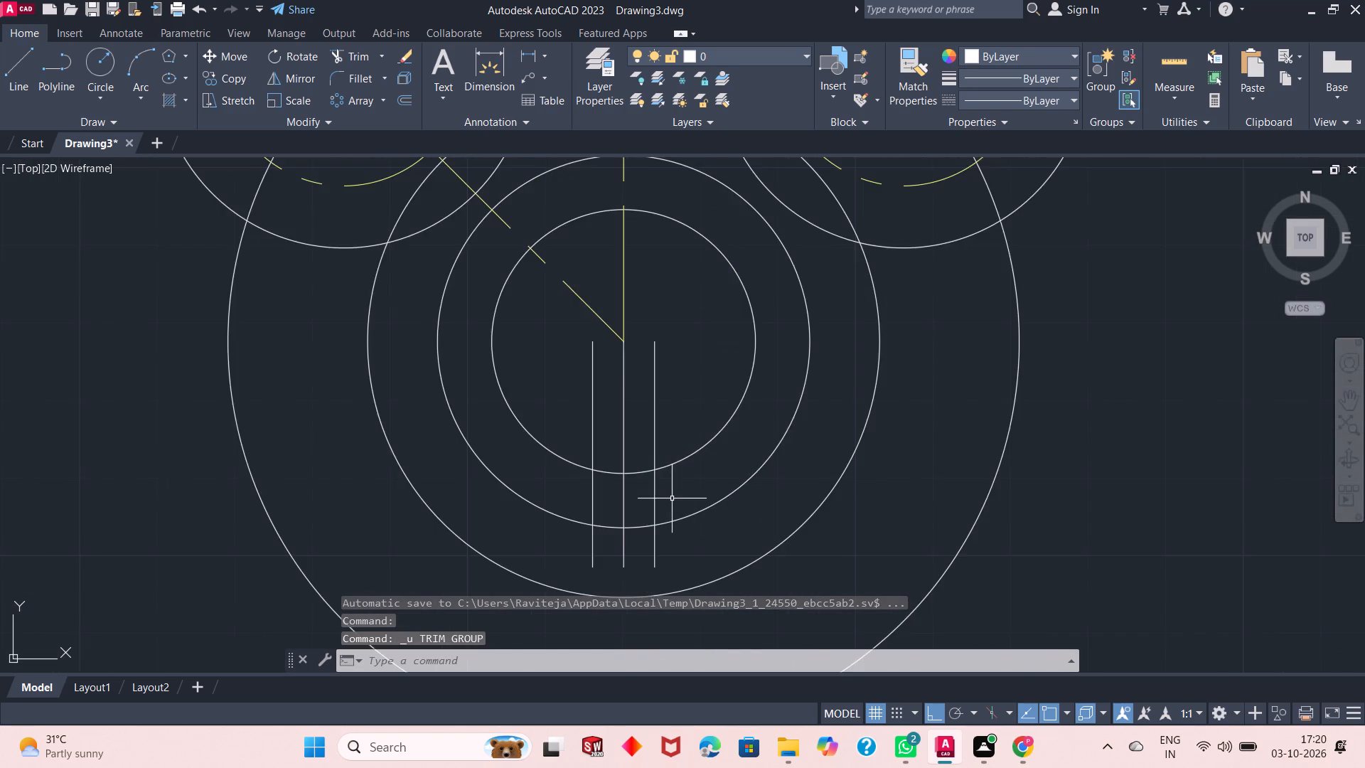
pyautogui.scroll(-1, 673, 495)
pyautogui.scroll(2, 659, 515)
pyautogui.scroll(-1, 633, 540)
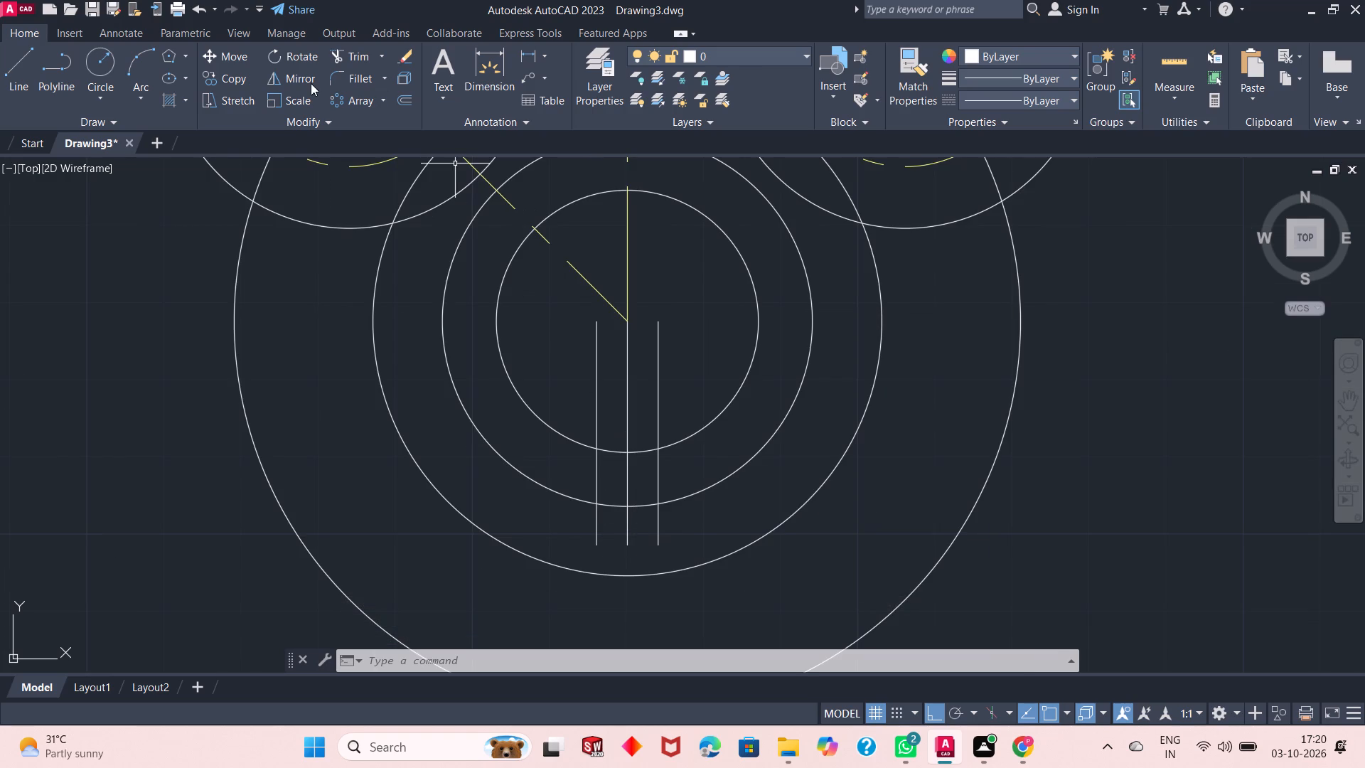
pyautogui.click(350, 55)
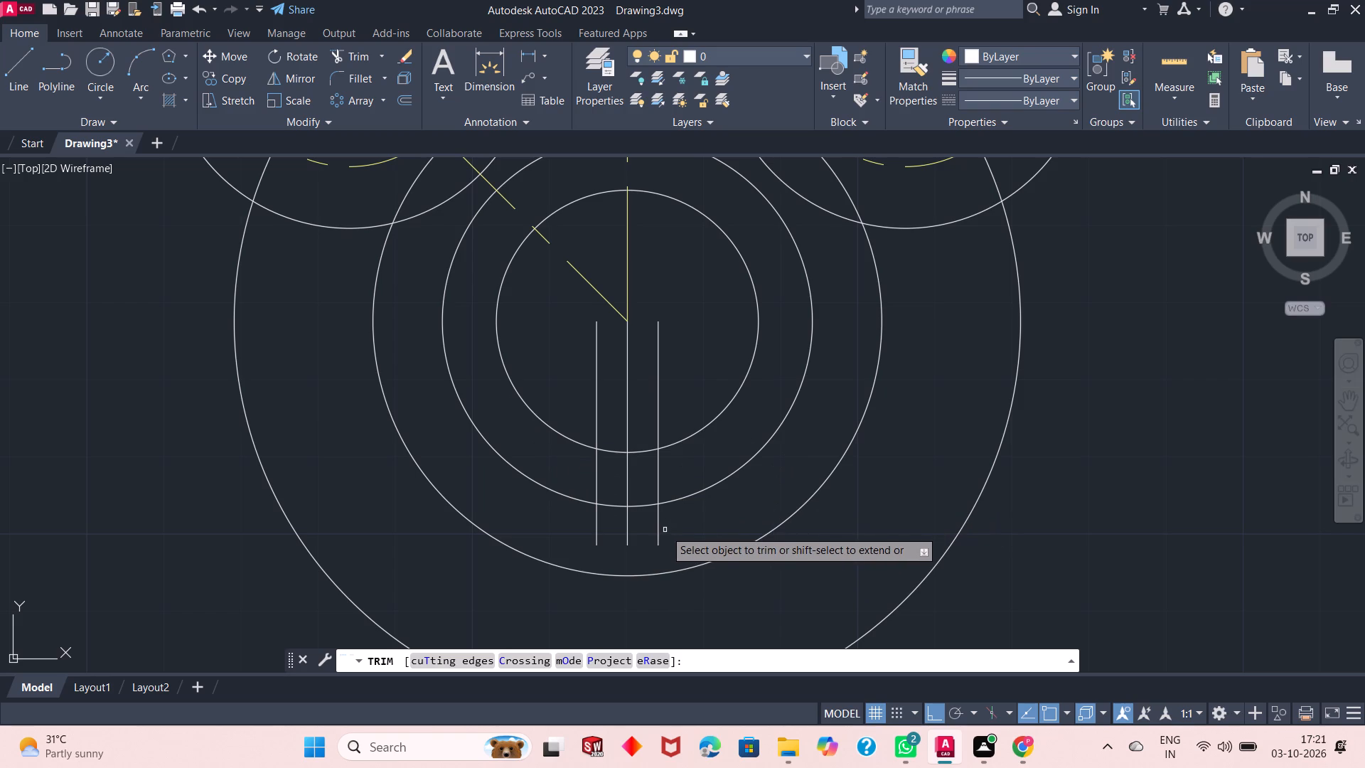
pyautogui.scroll(2, 631, 533)
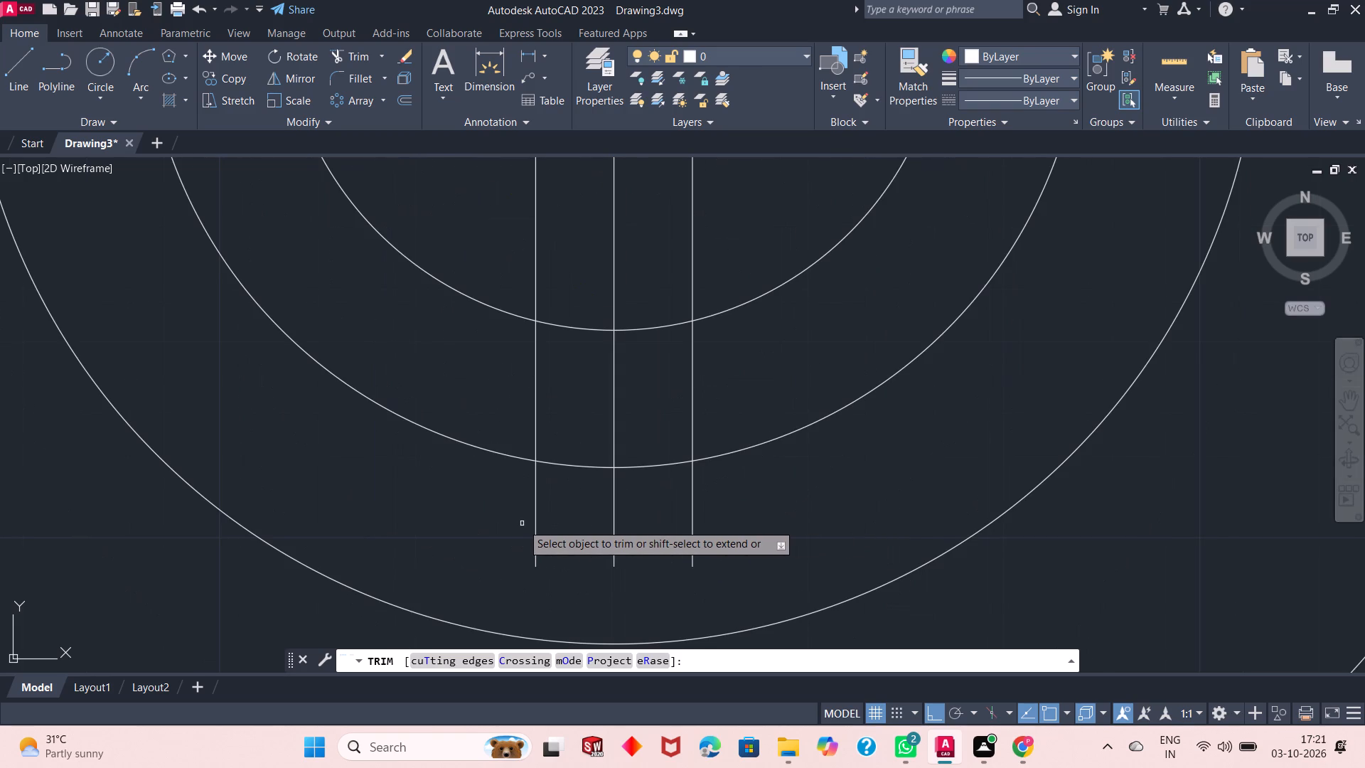
pyautogui.click(522, 523)
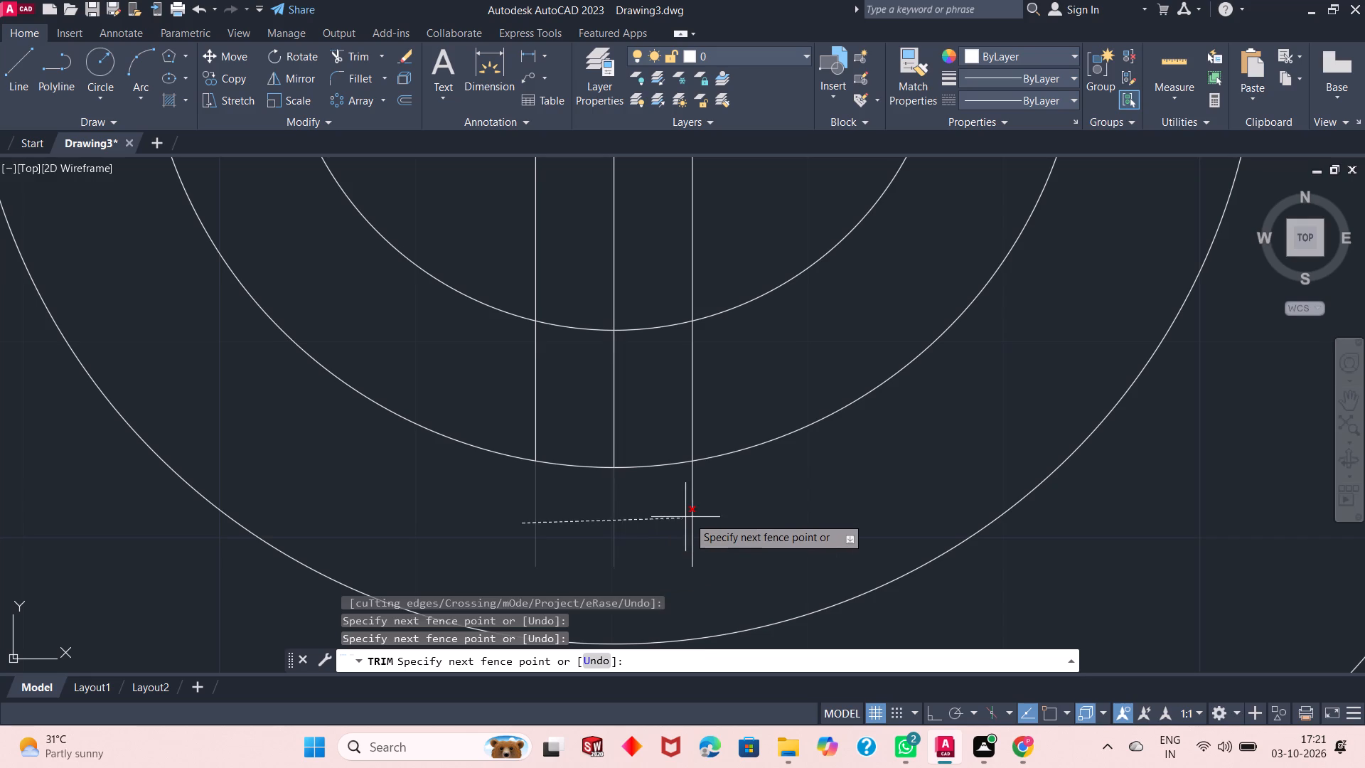
pyautogui.click(704, 514)
pyautogui.scroll(-2, 655, 528)
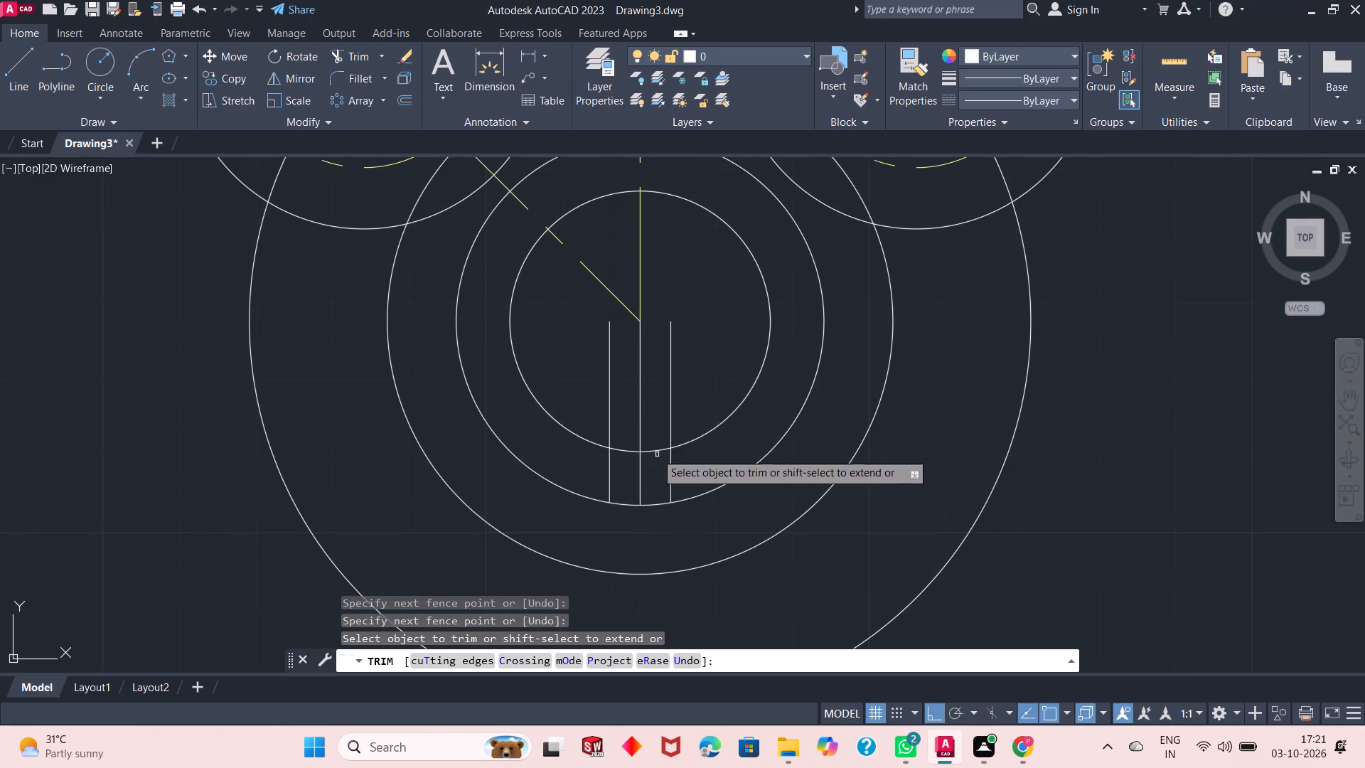
# Trim away the three lines inside the innermost circle and the middle line's remainder between the two inner circles.
pyautogui.scroll(1, 648, 436)
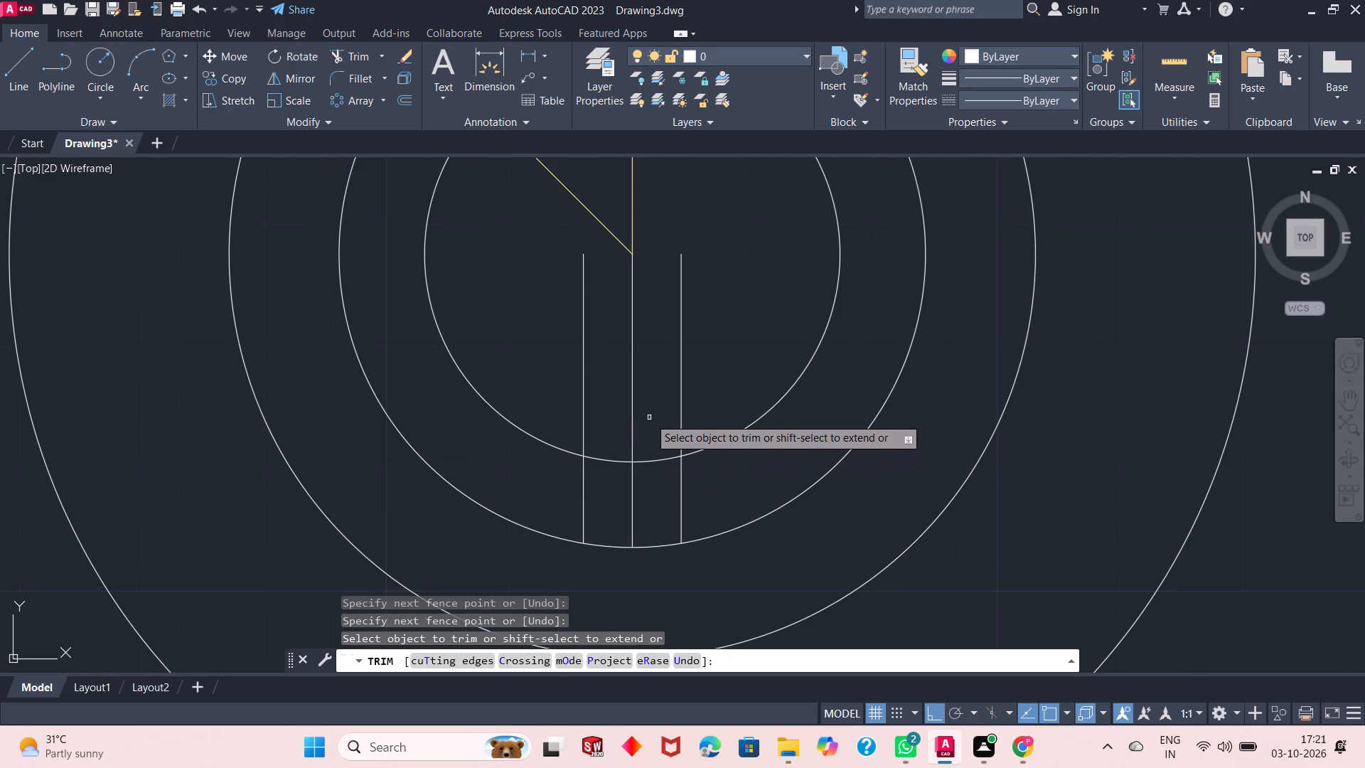
pyautogui.scroll(-1, 649, 417)
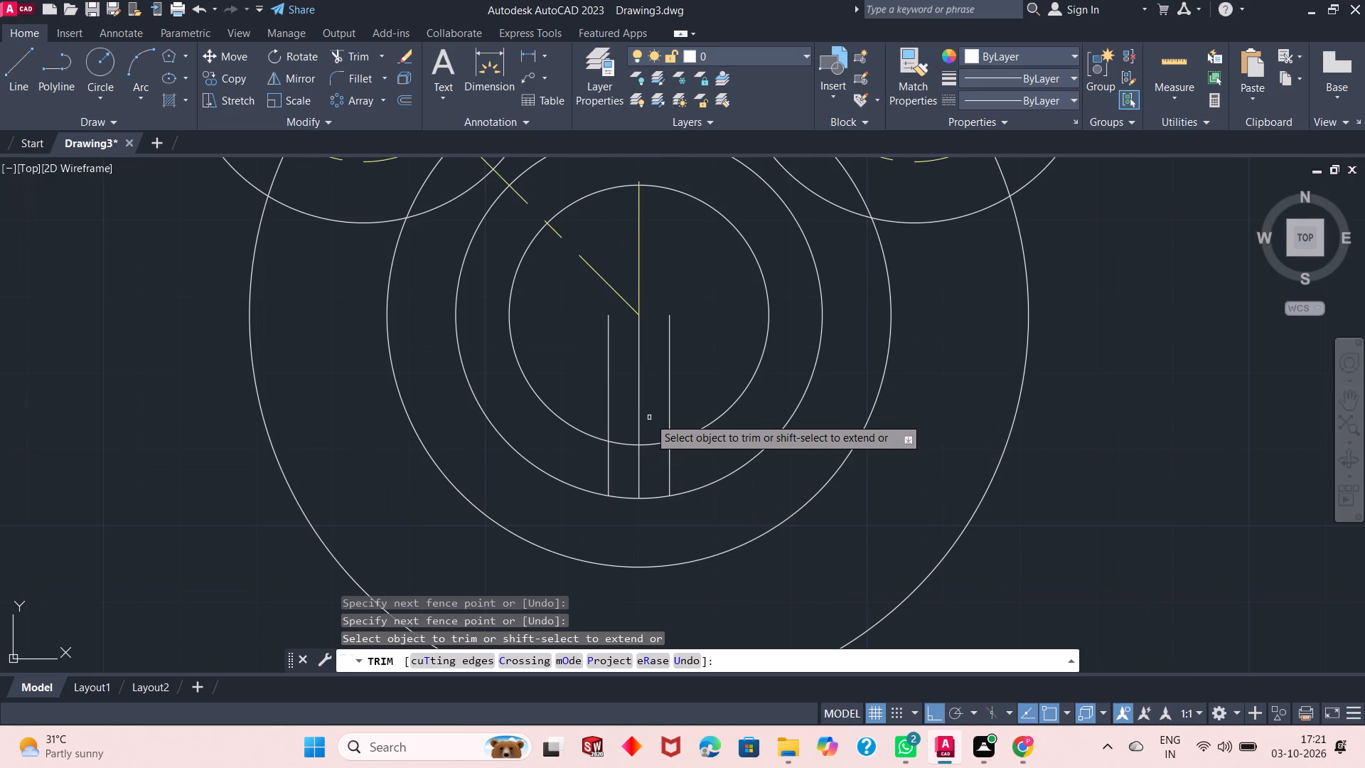
pyautogui.click(676, 393)
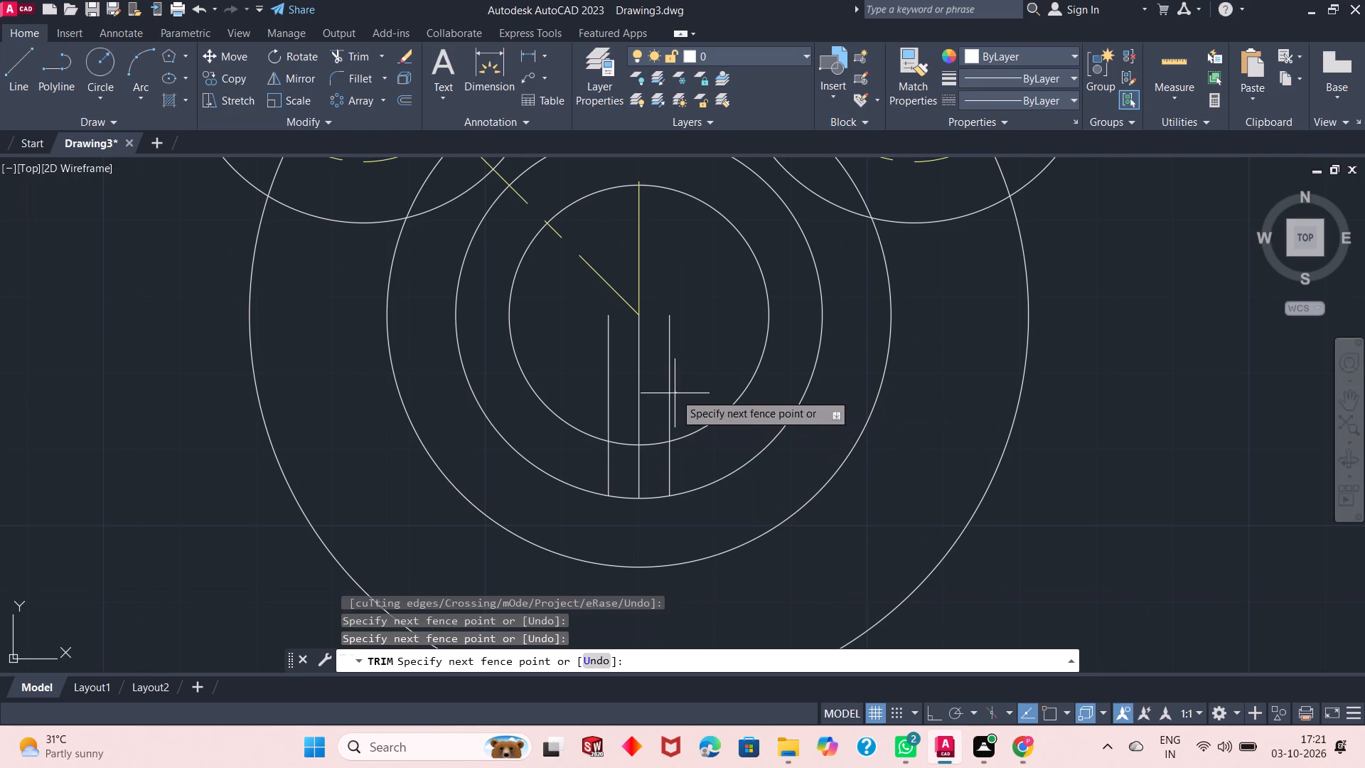
pyautogui.click(607, 408)
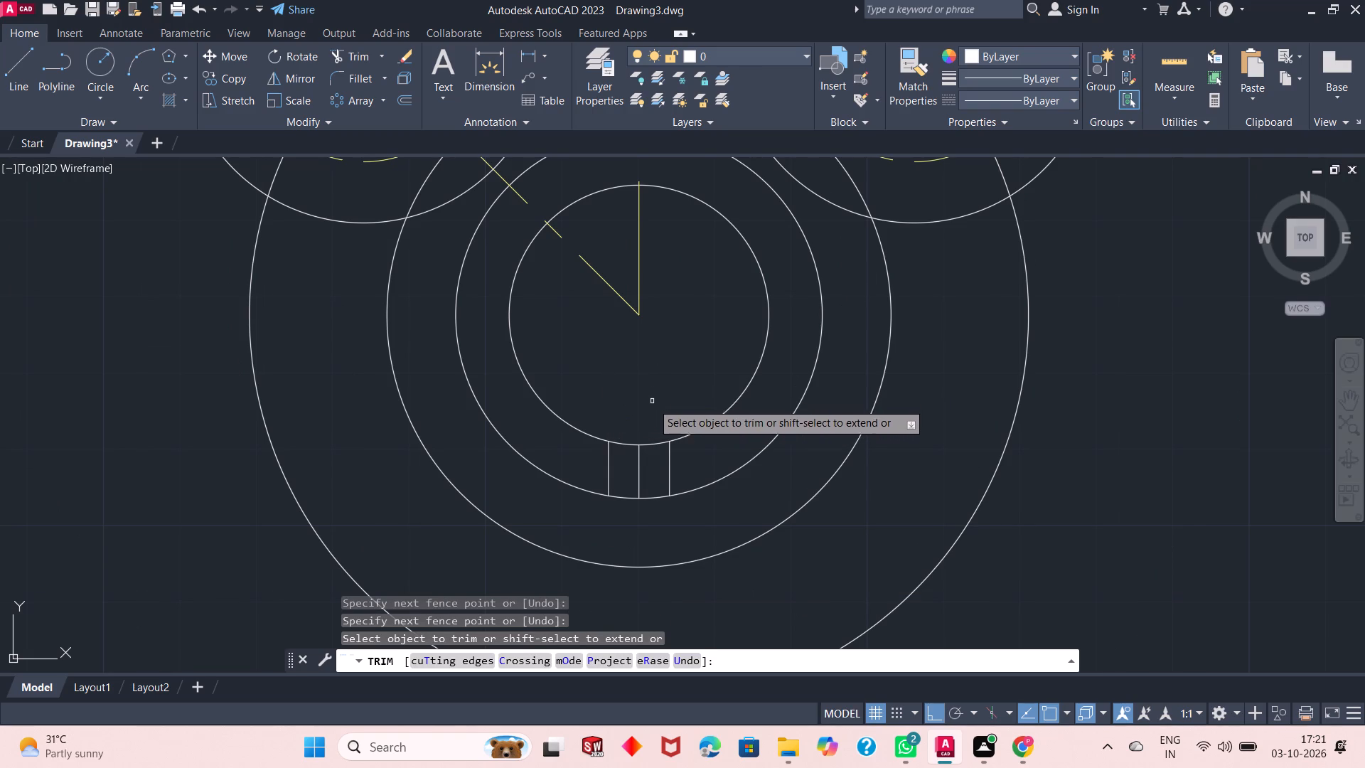
pyautogui.click(643, 472)
pyautogui.click(626, 481)
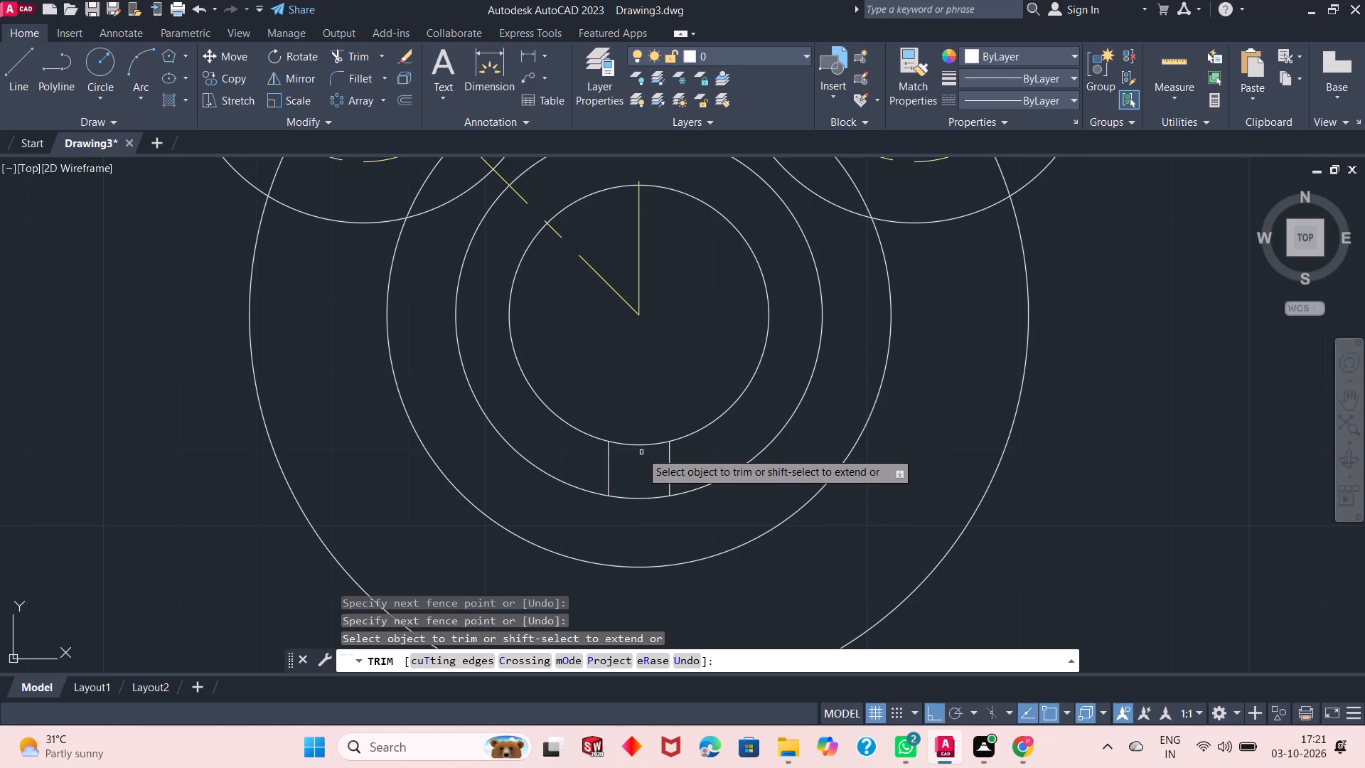
# Trim the innermost circle's arc between the two short vertical lines to open the slot.
pyautogui.click(641, 452)
pyautogui.click(629, 413)
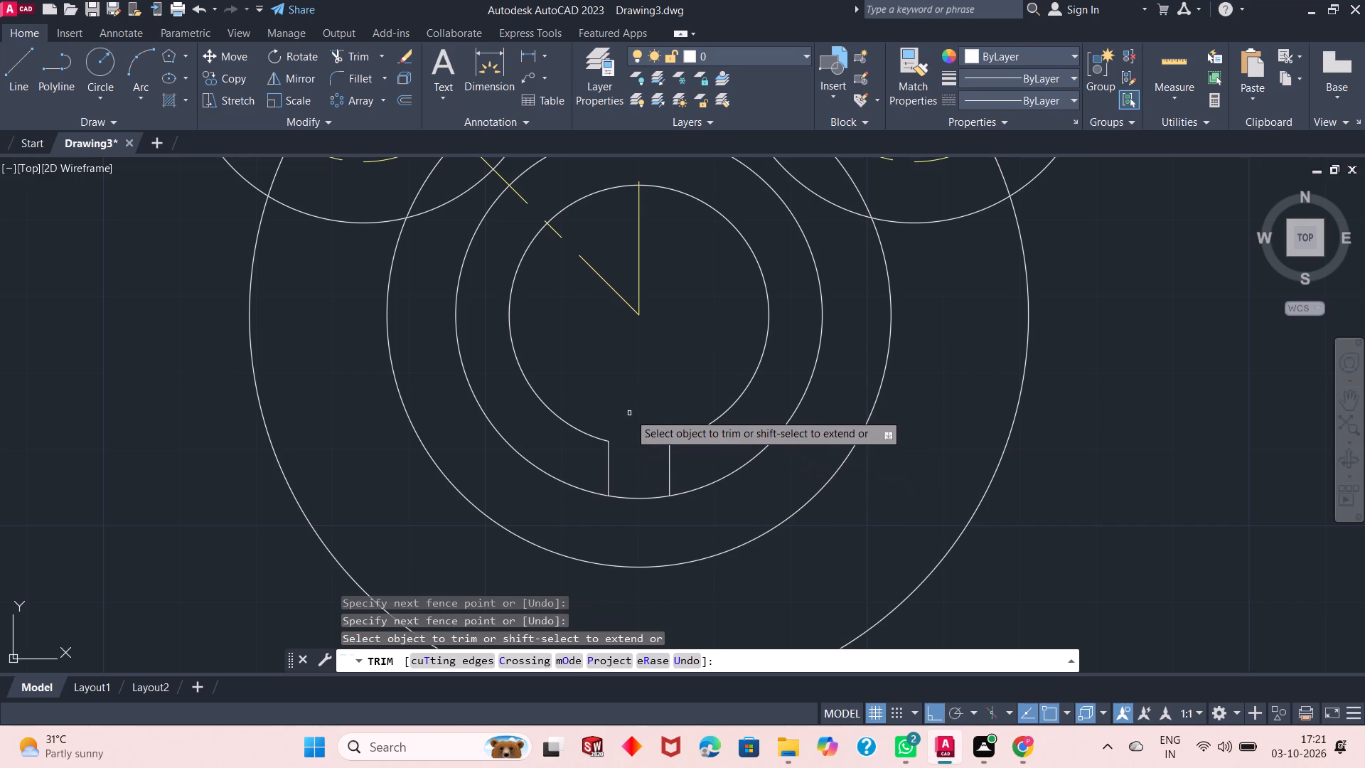
pyautogui.rightClick(1048, 433)
pyautogui.click(1084, 441)
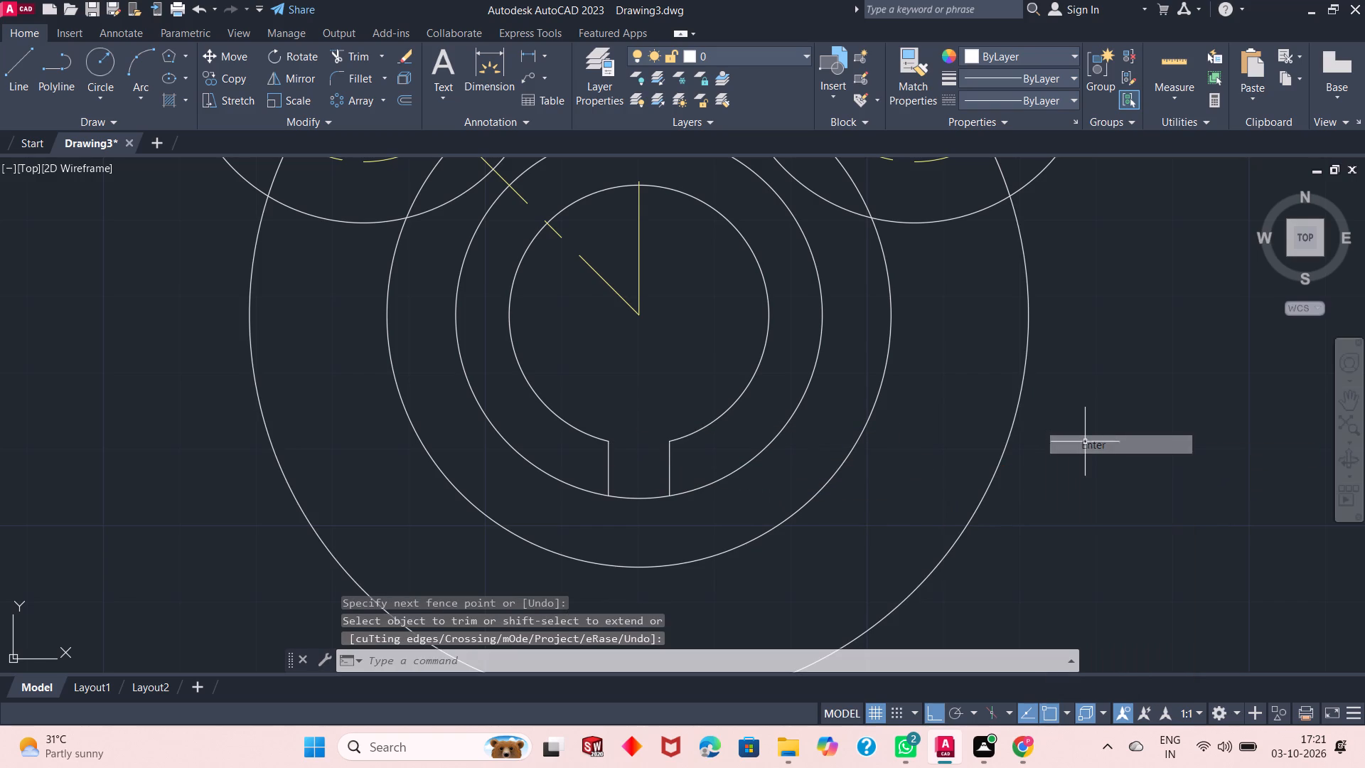
# Polar array the two short slot lines around the concentric circles' center with 7 items over 360 degrees.
pyautogui.click(670, 470)
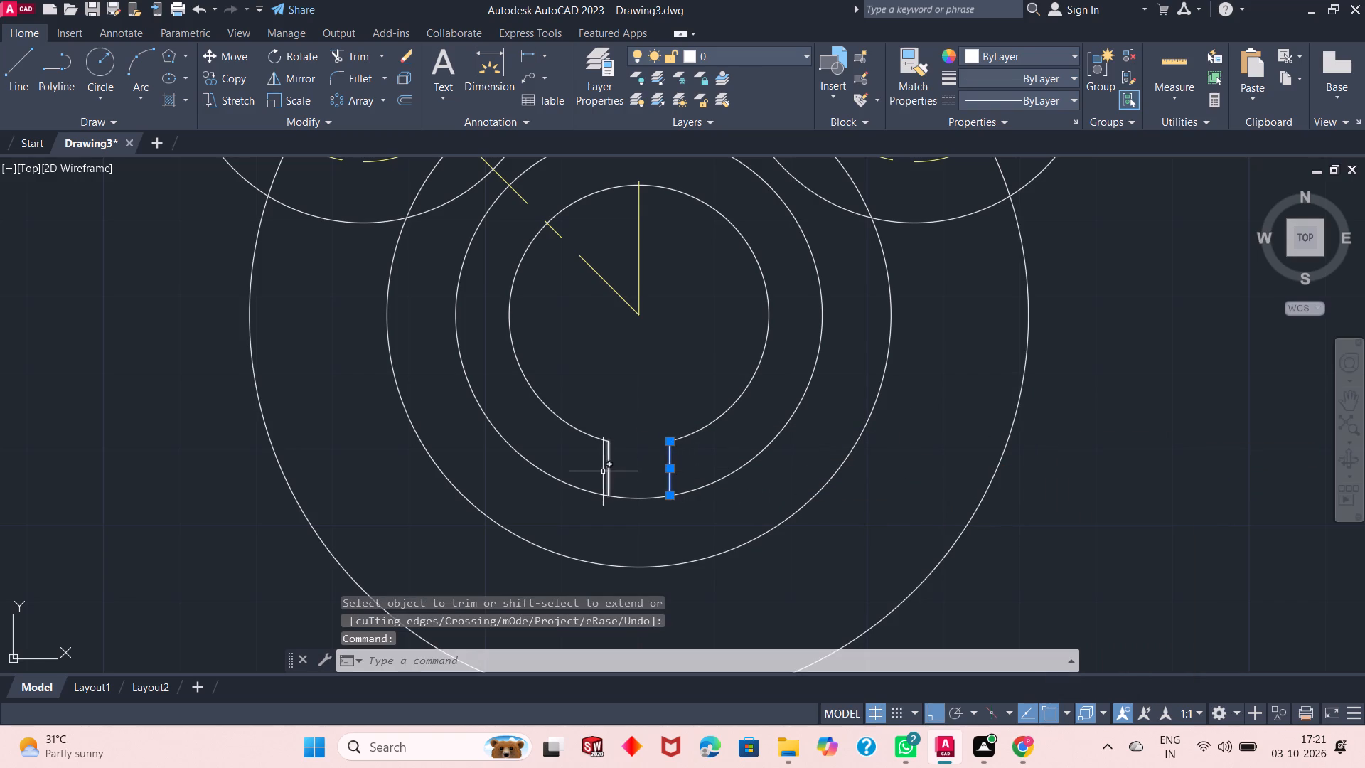
pyautogui.click(608, 471)
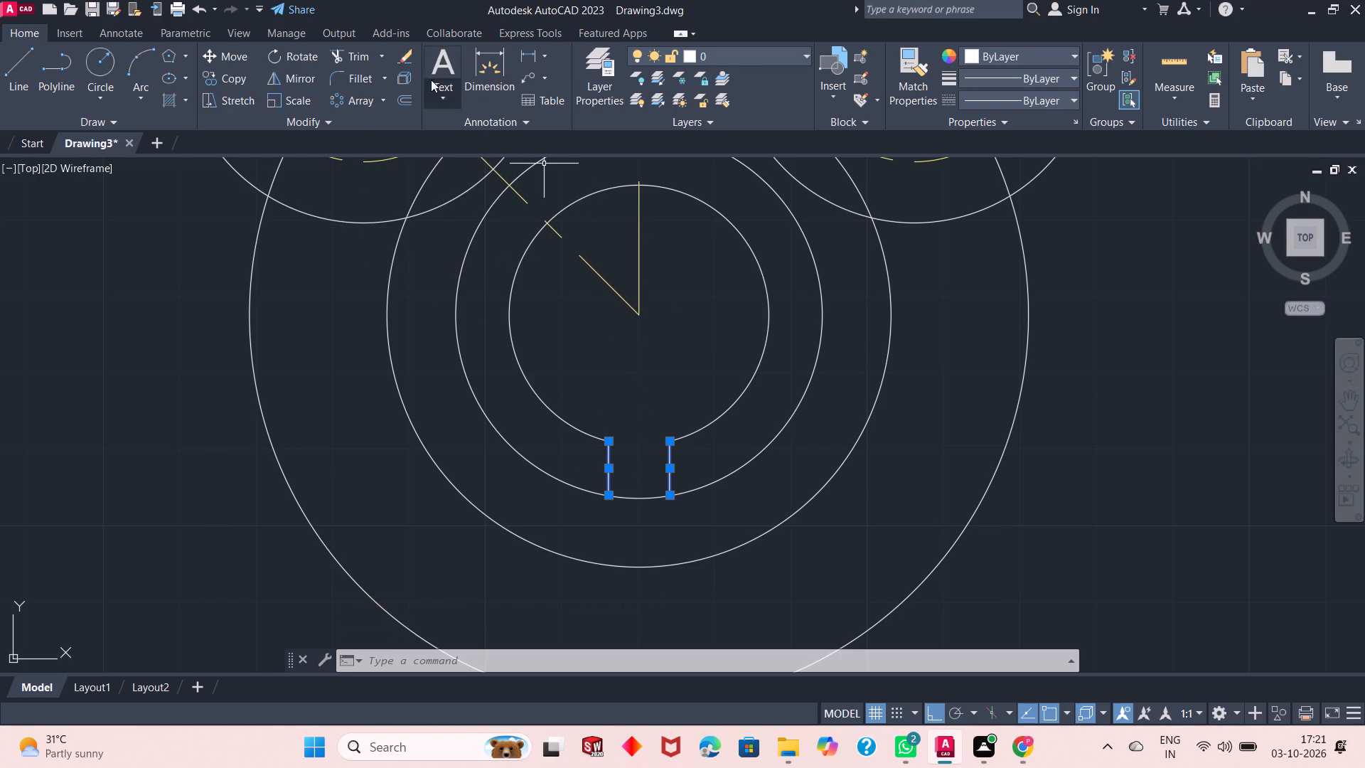
pyautogui.click(364, 98)
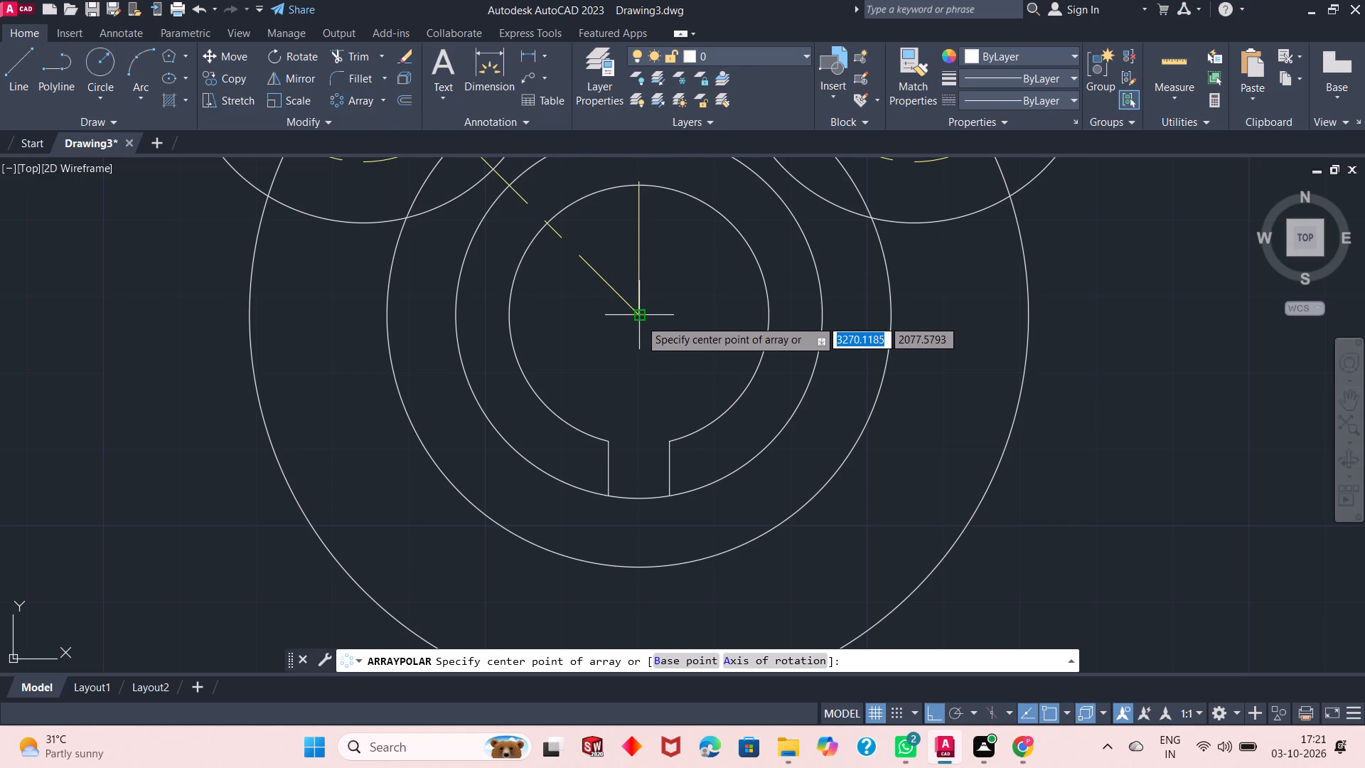
pyautogui.click(640, 319)
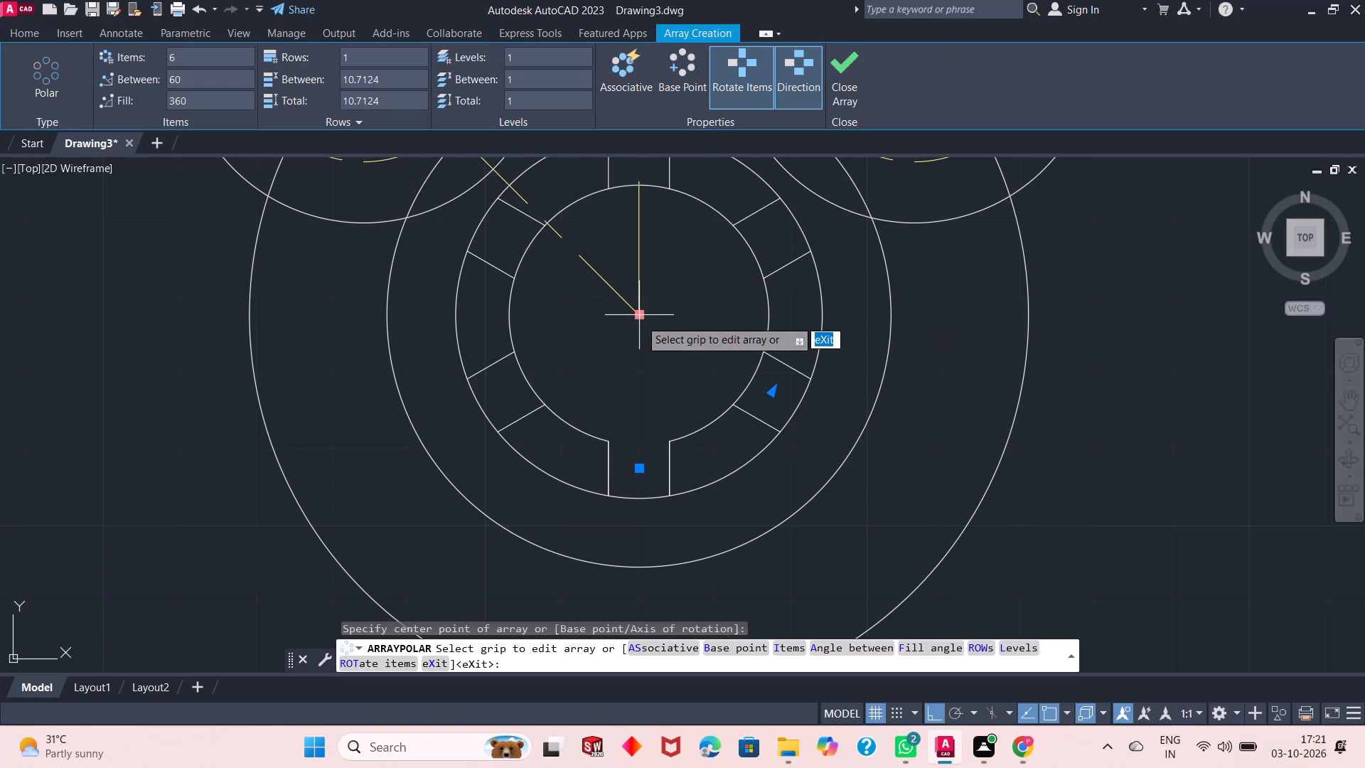
pyautogui.doubleClick(195, 58)
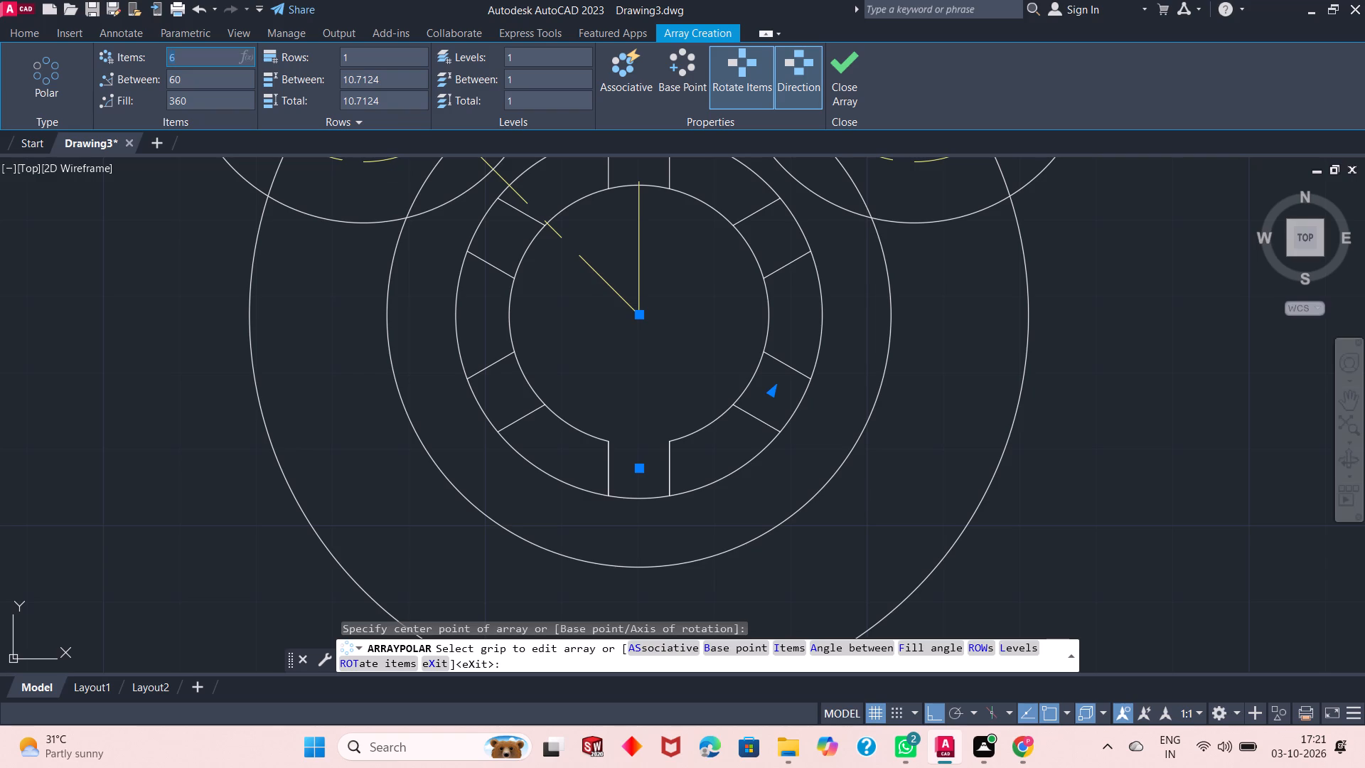
pyautogui.press('7')
pyautogui.press('Return')
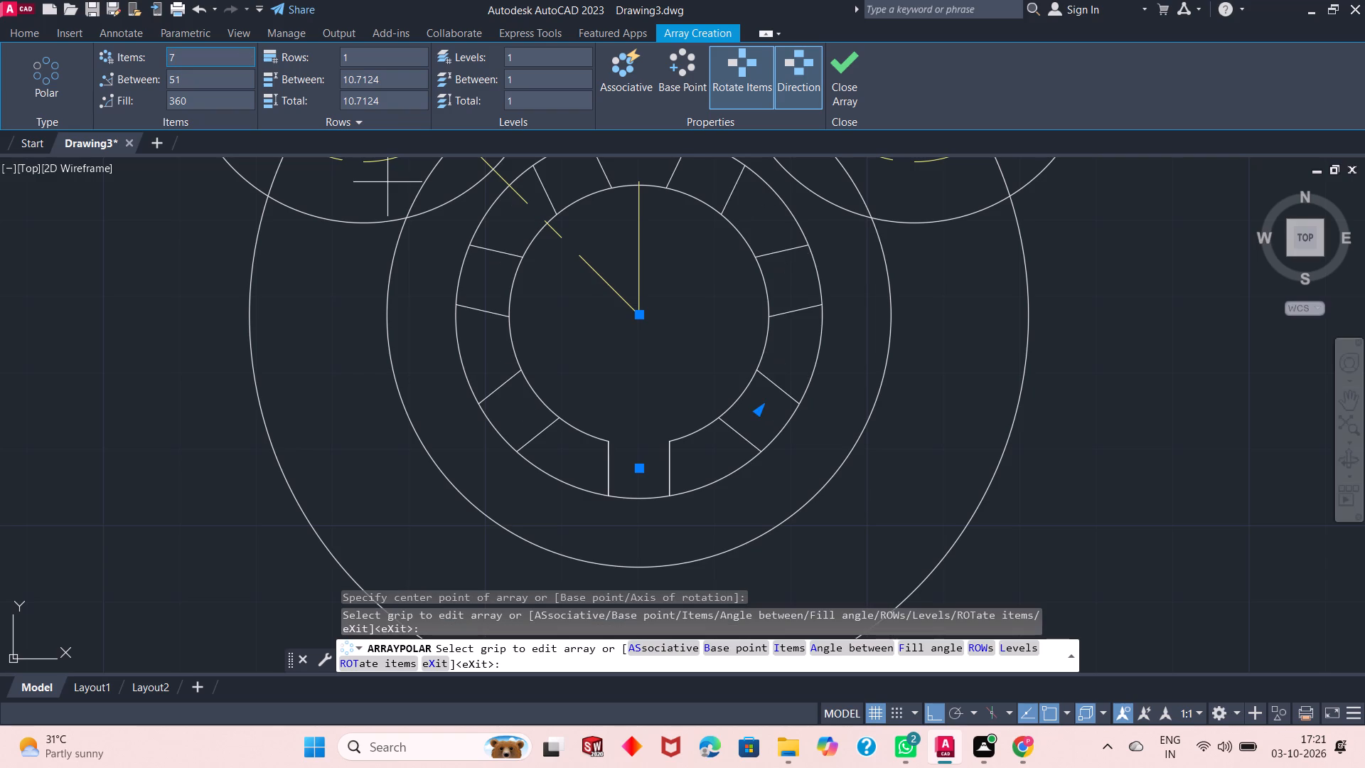
pyautogui.click(835, 81)
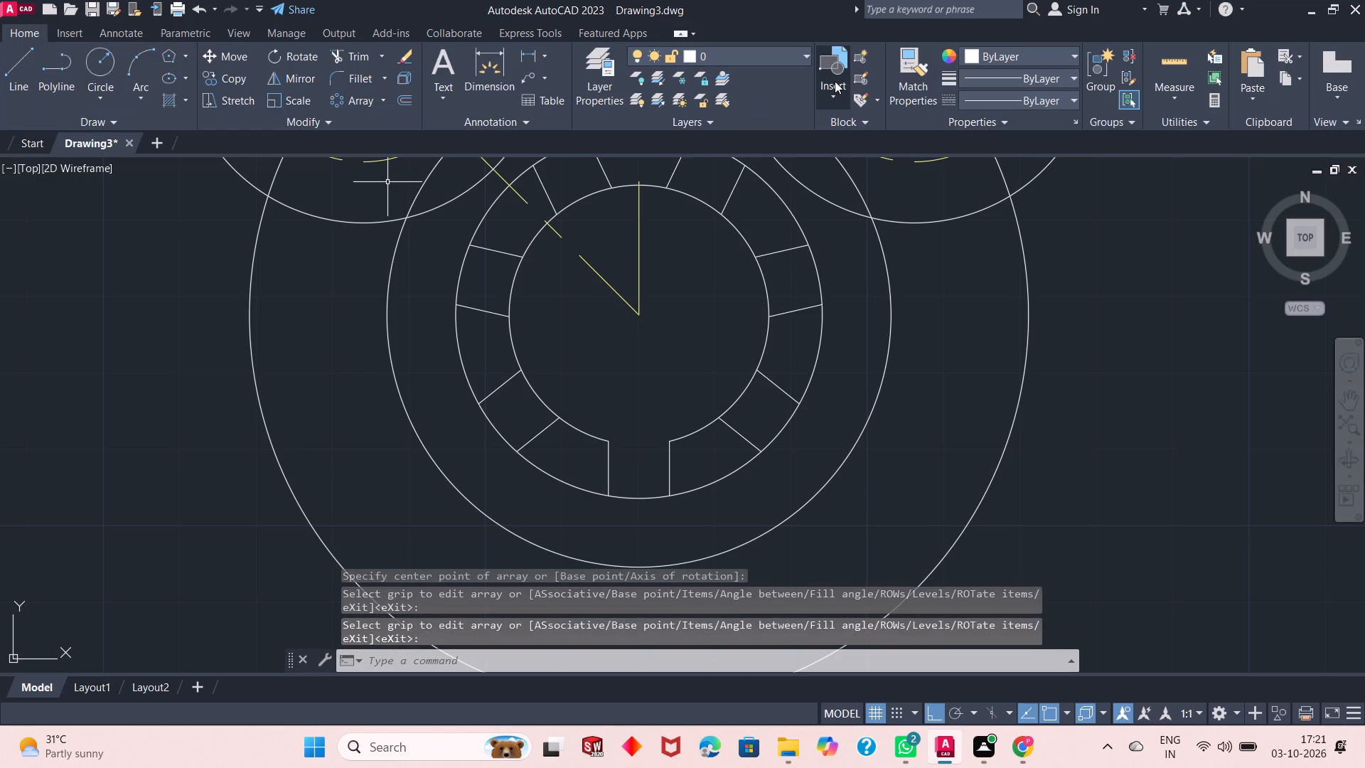
# Trim the innermost circle's arc between the two lines of the lower-left slot.
pyautogui.scroll(-1, 686, 321)
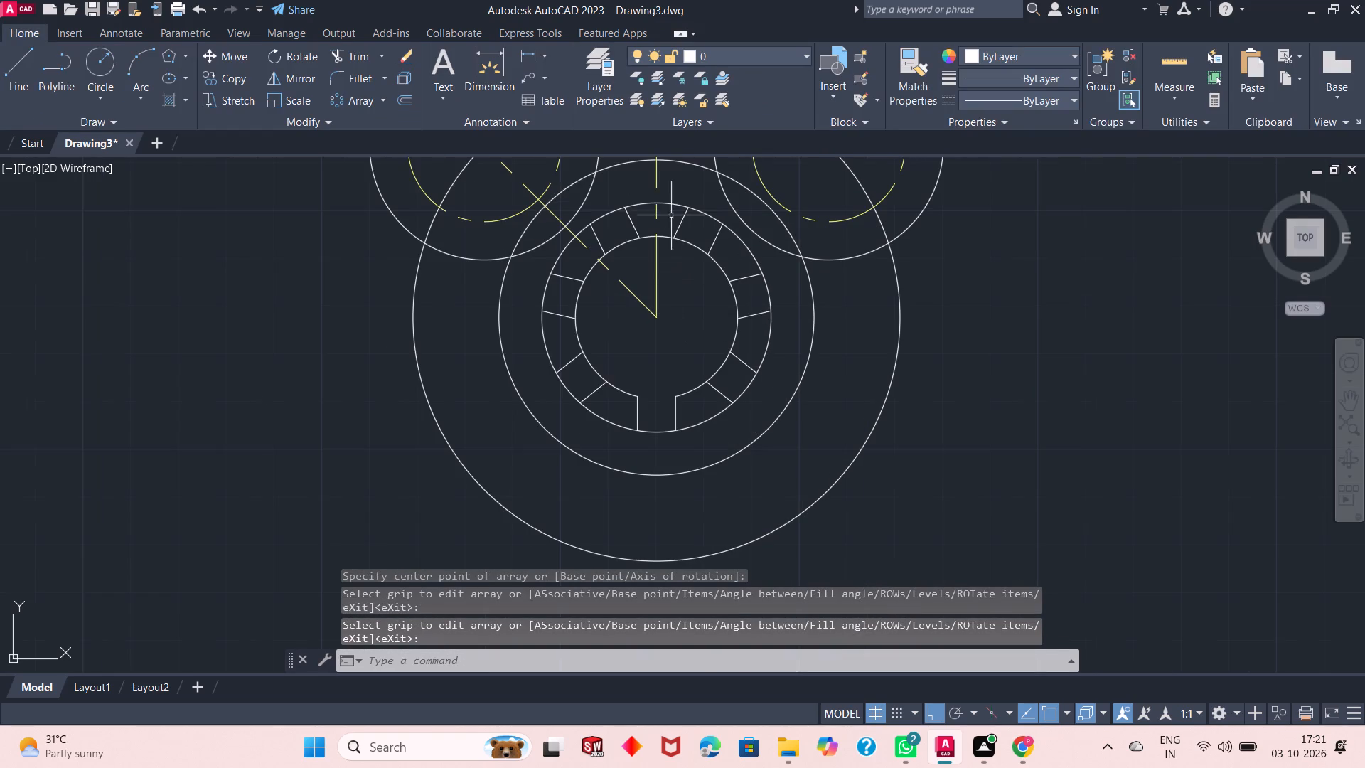
pyautogui.scroll(1, 663, 212)
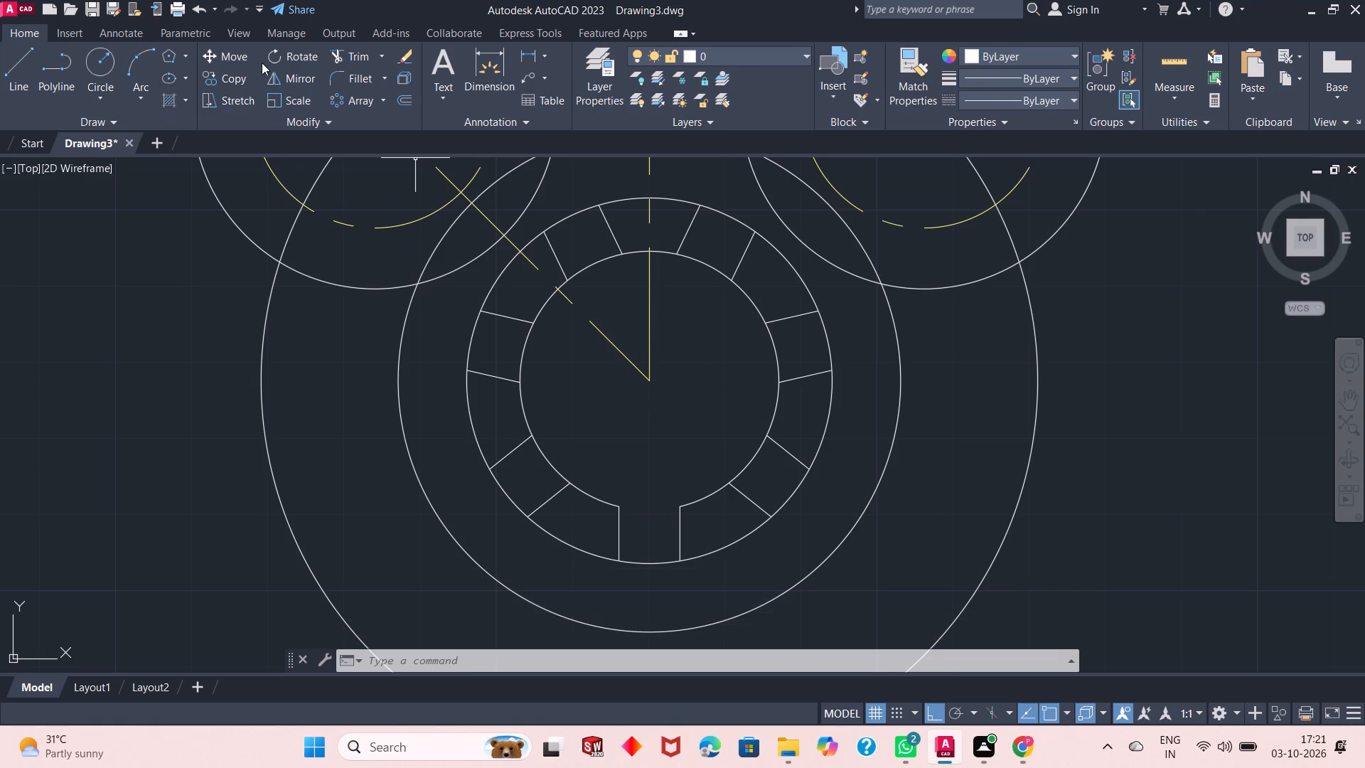
pyautogui.click(353, 56)
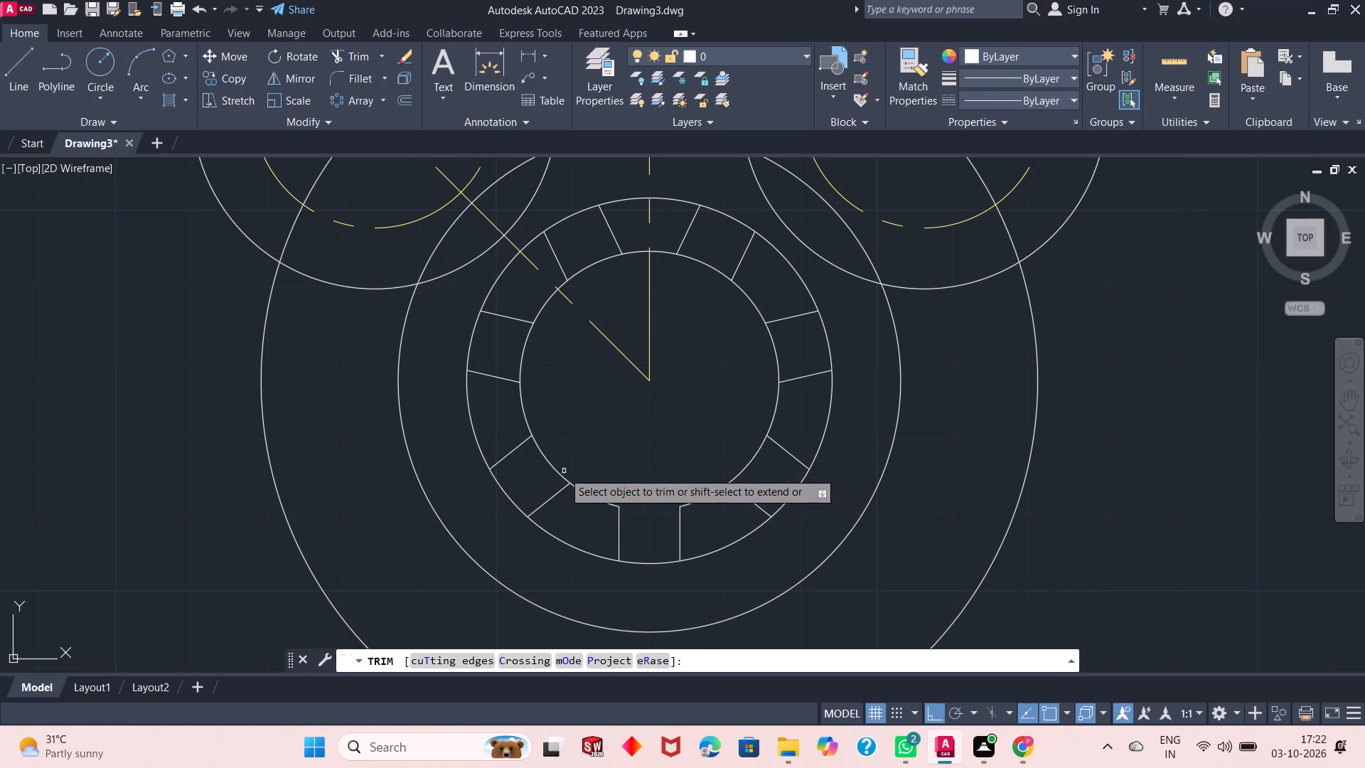
pyautogui.click(558, 473)
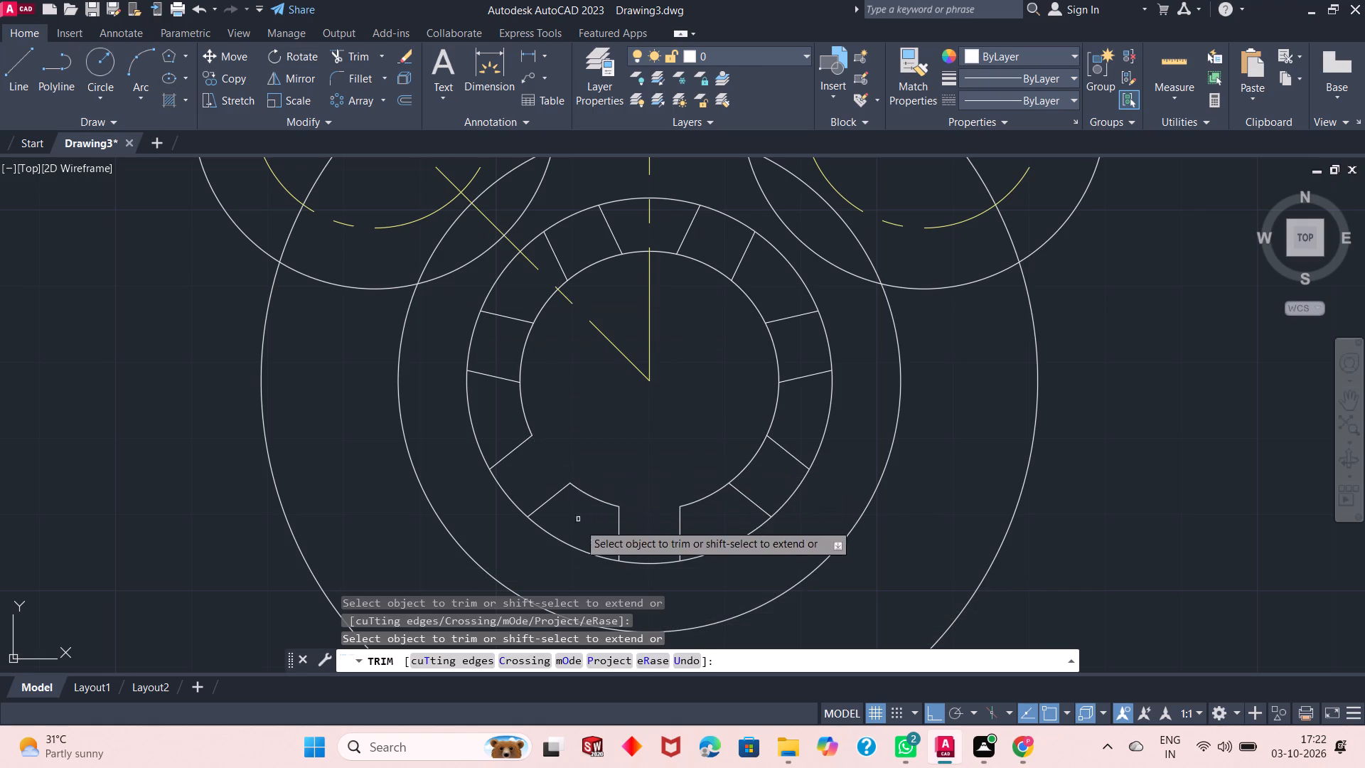
# Trim the second concentric circle's arcs in all seven gaps between neighbouring slots, keeping the slot end arcs.
pyautogui.click(582, 531)
pyautogui.click(560, 558)
pyautogui.moveTo(707, 534); pyautogui.dragTo(720, 562)
pyautogui.click(720, 562)
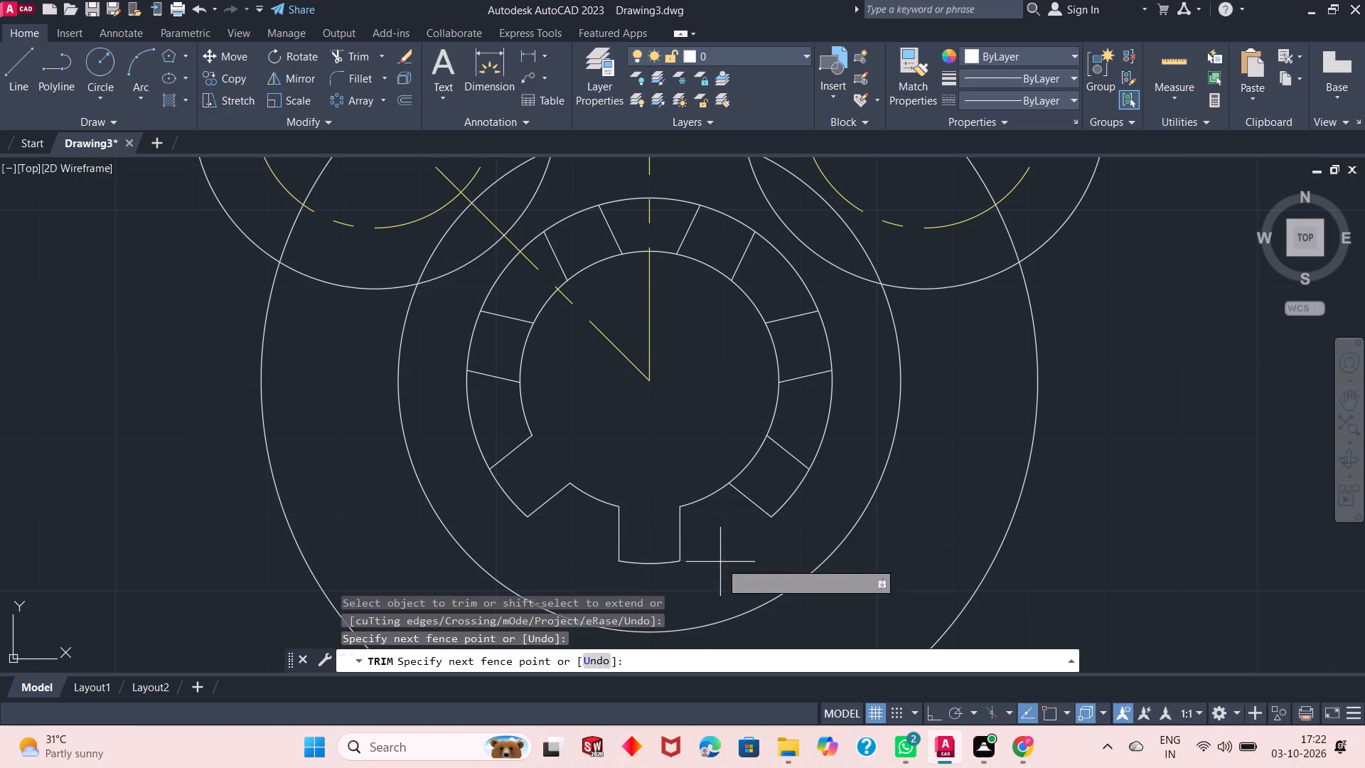
pyautogui.click(814, 503)
pyautogui.click(820, 442)
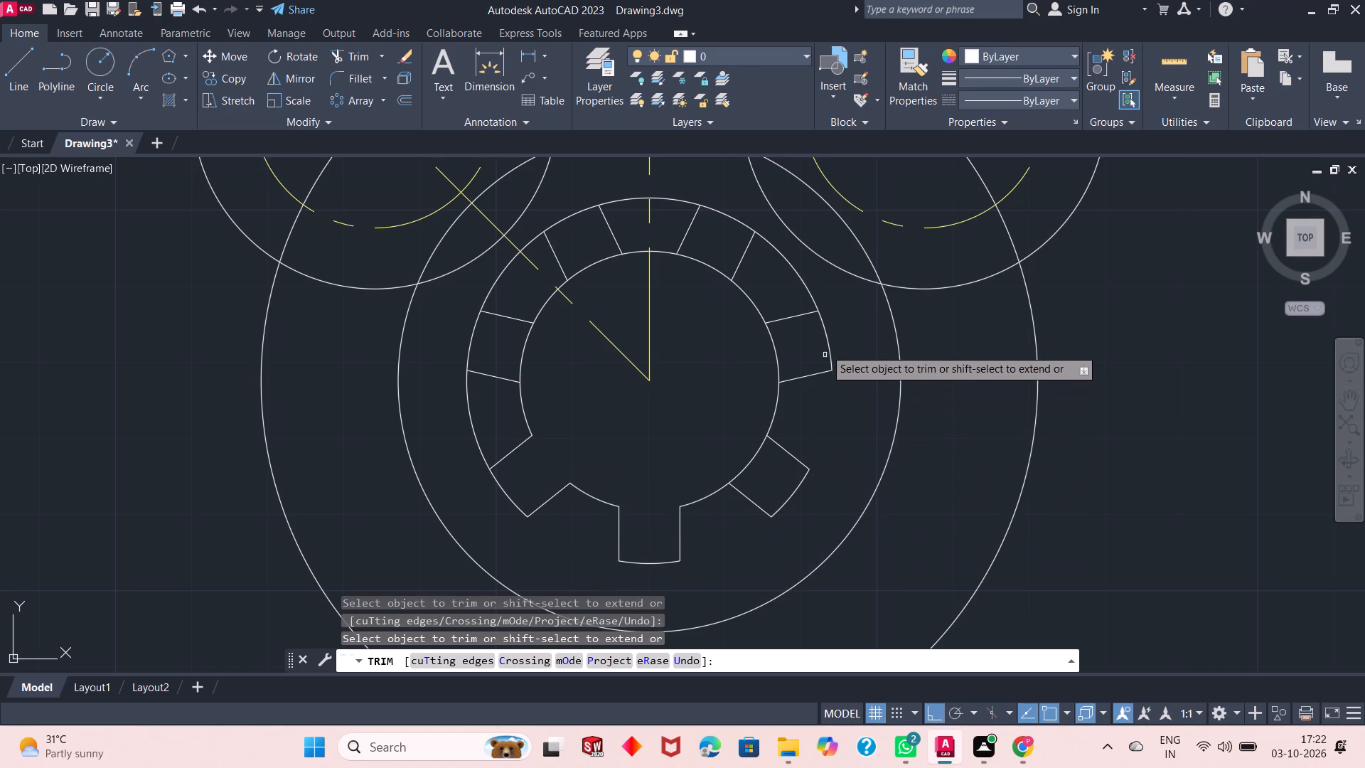
pyautogui.click(805, 294)
pyautogui.click(794, 252)
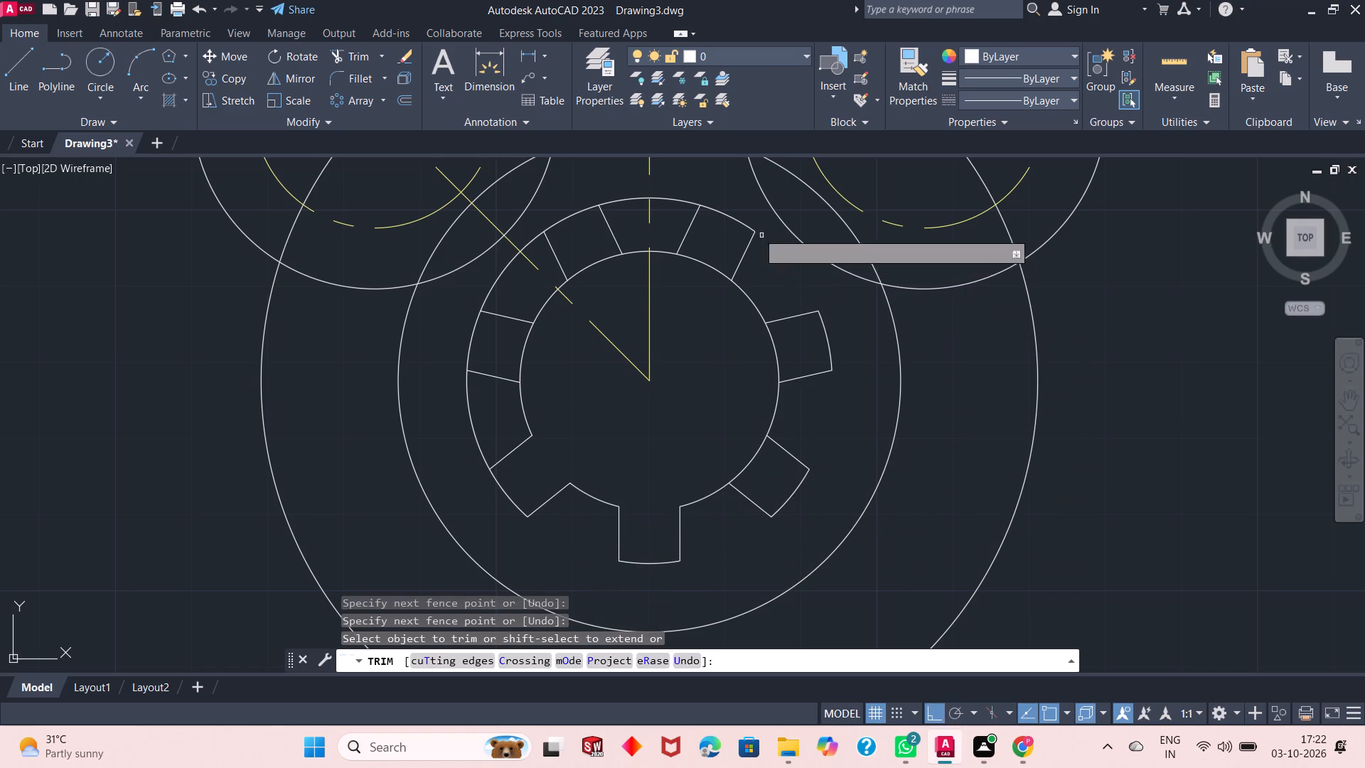
pyautogui.click(682, 201)
pyautogui.click(625, 200)
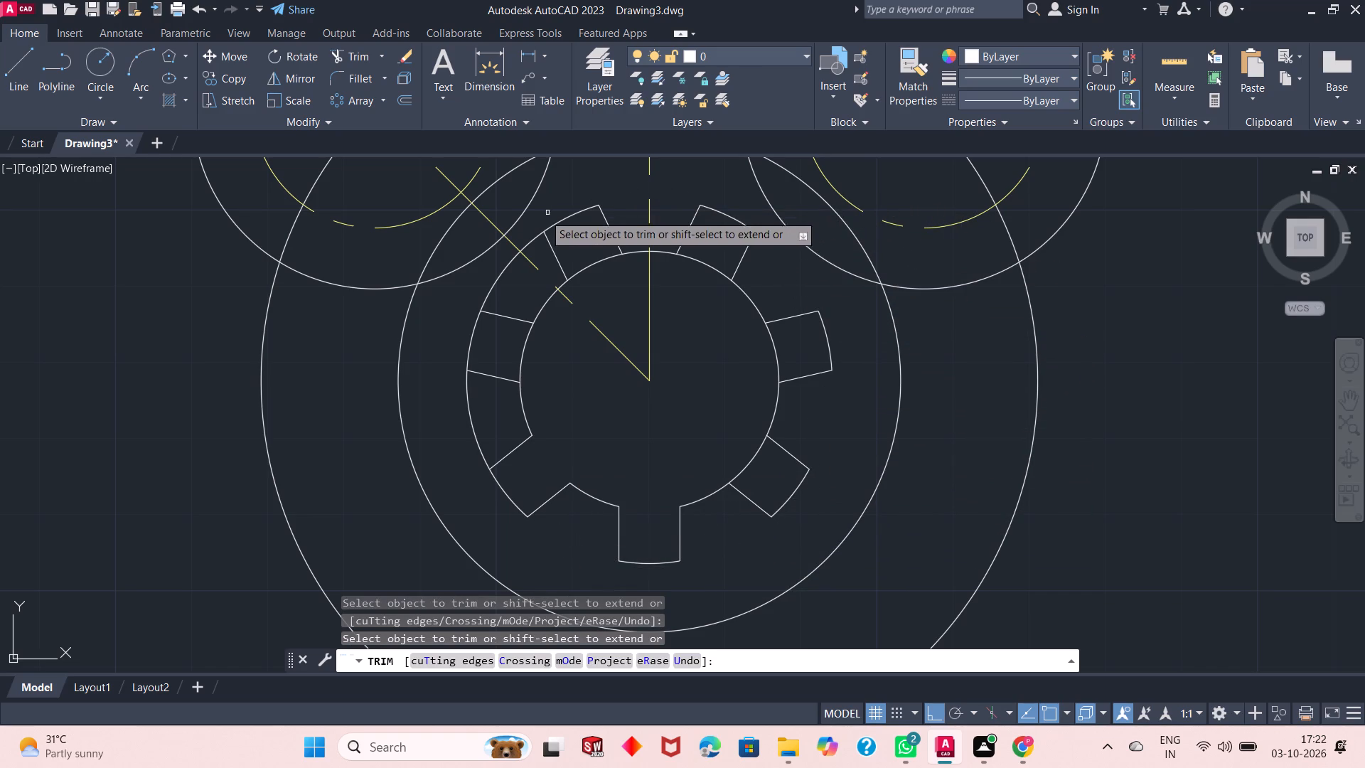
pyautogui.click(529, 245)
pyautogui.click(501, 274)
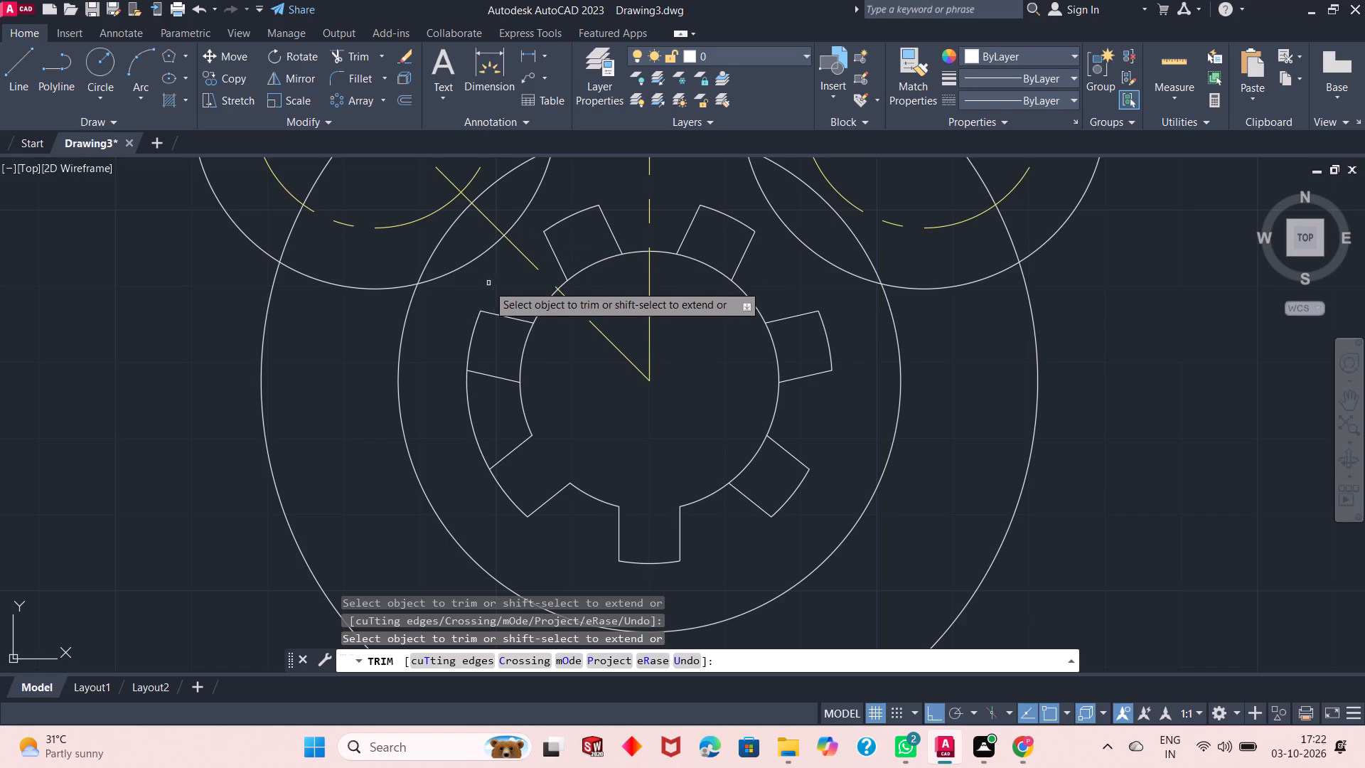
pyautogui.click(475, 393)
pyautogui.click(456, 409)
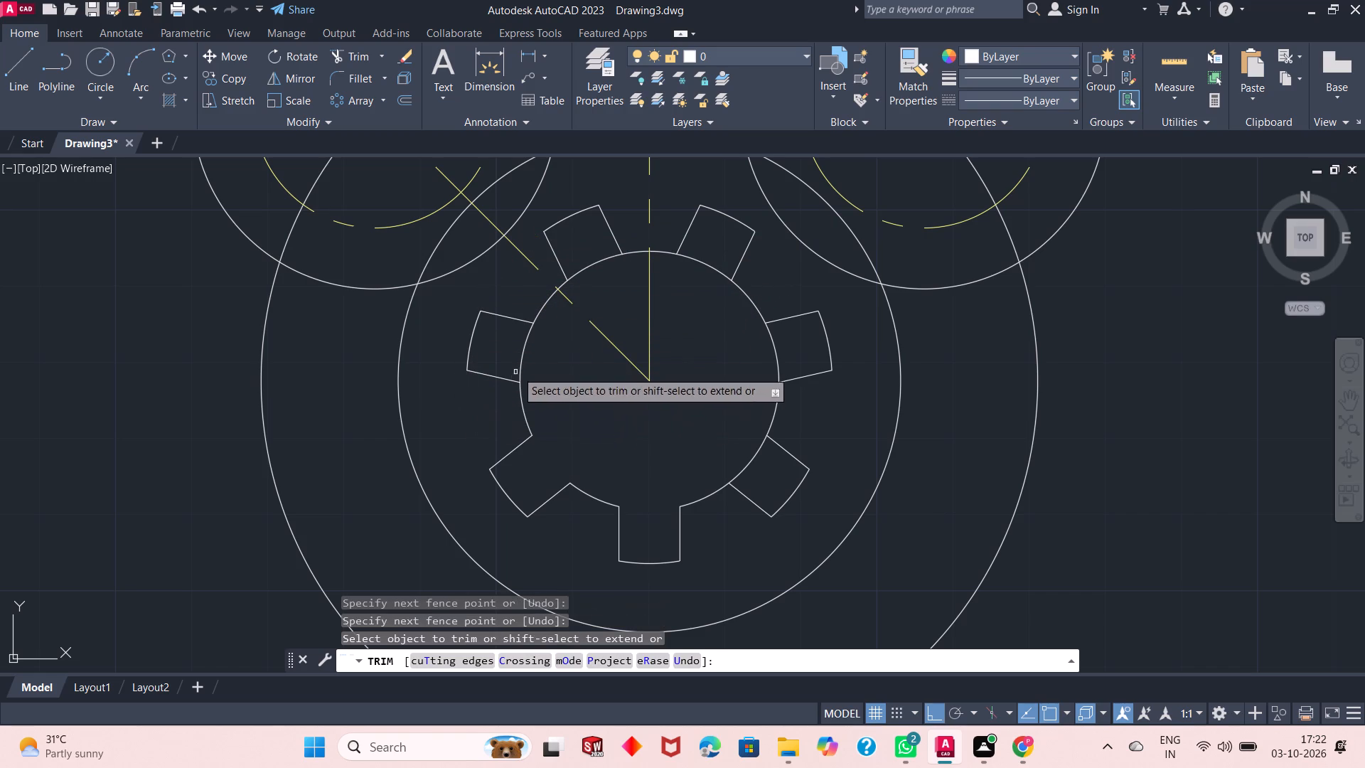
# Trim the innermost circle's arcs across the five remaining closed slots to open them, and finish trimming.
pyautogui.click(520, 351)
pyautogui.click(601, 260)
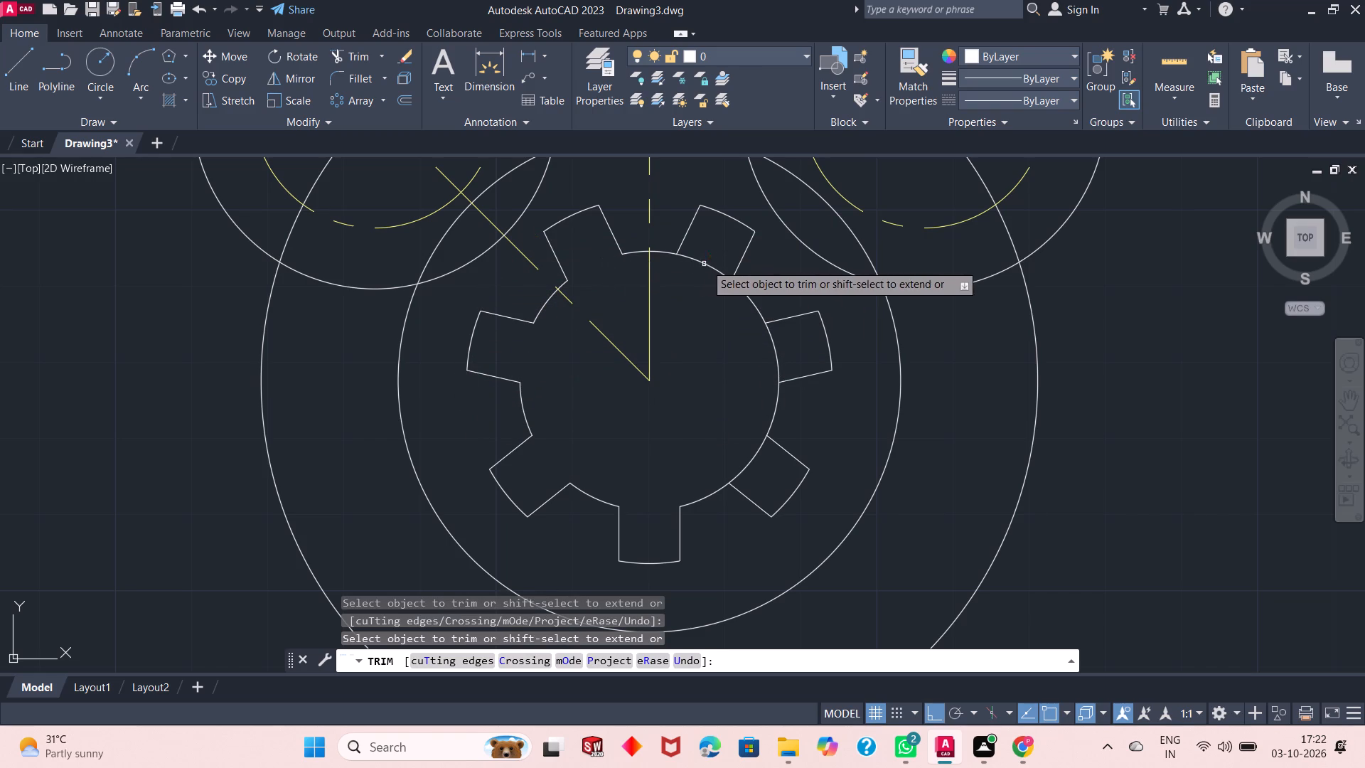
pyautogui.click(705, 265)
pyautogui.click(775, 349)
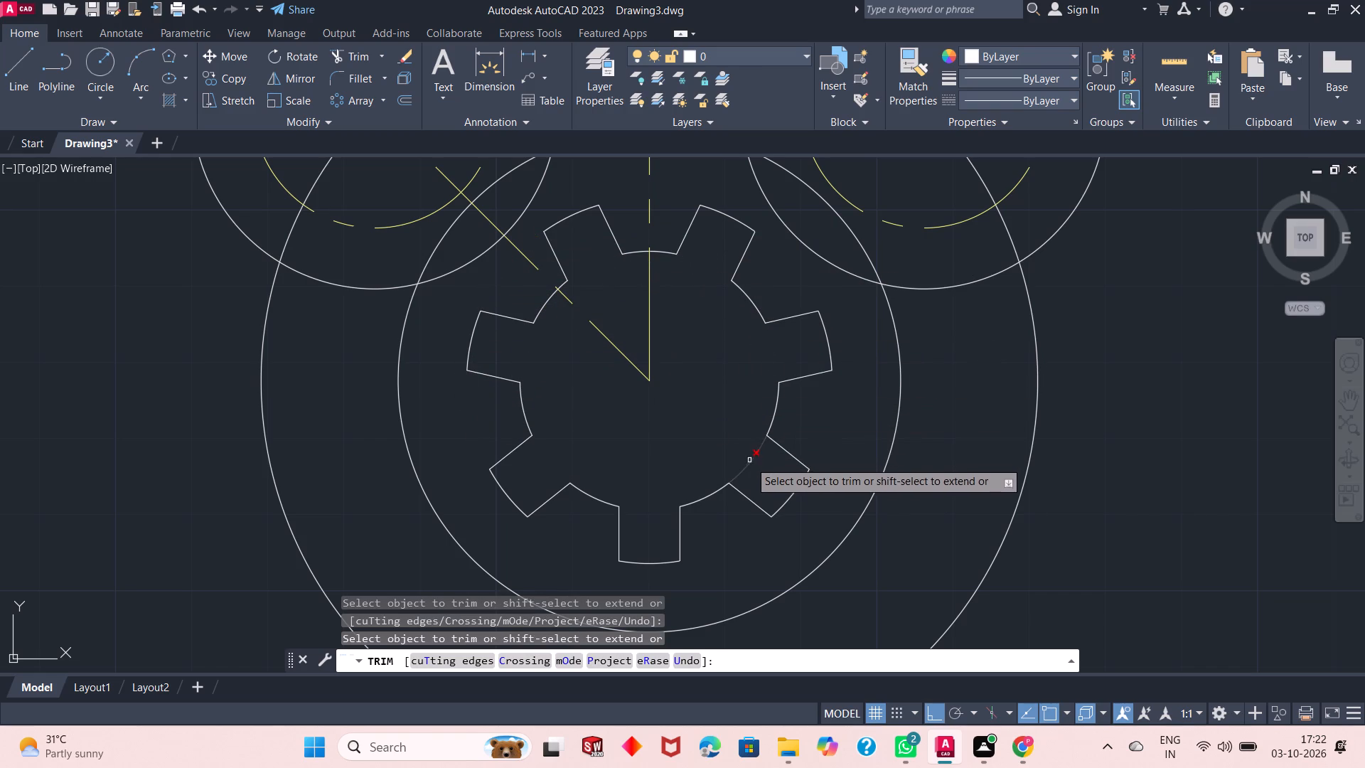
pyautogui.click(751, 465)
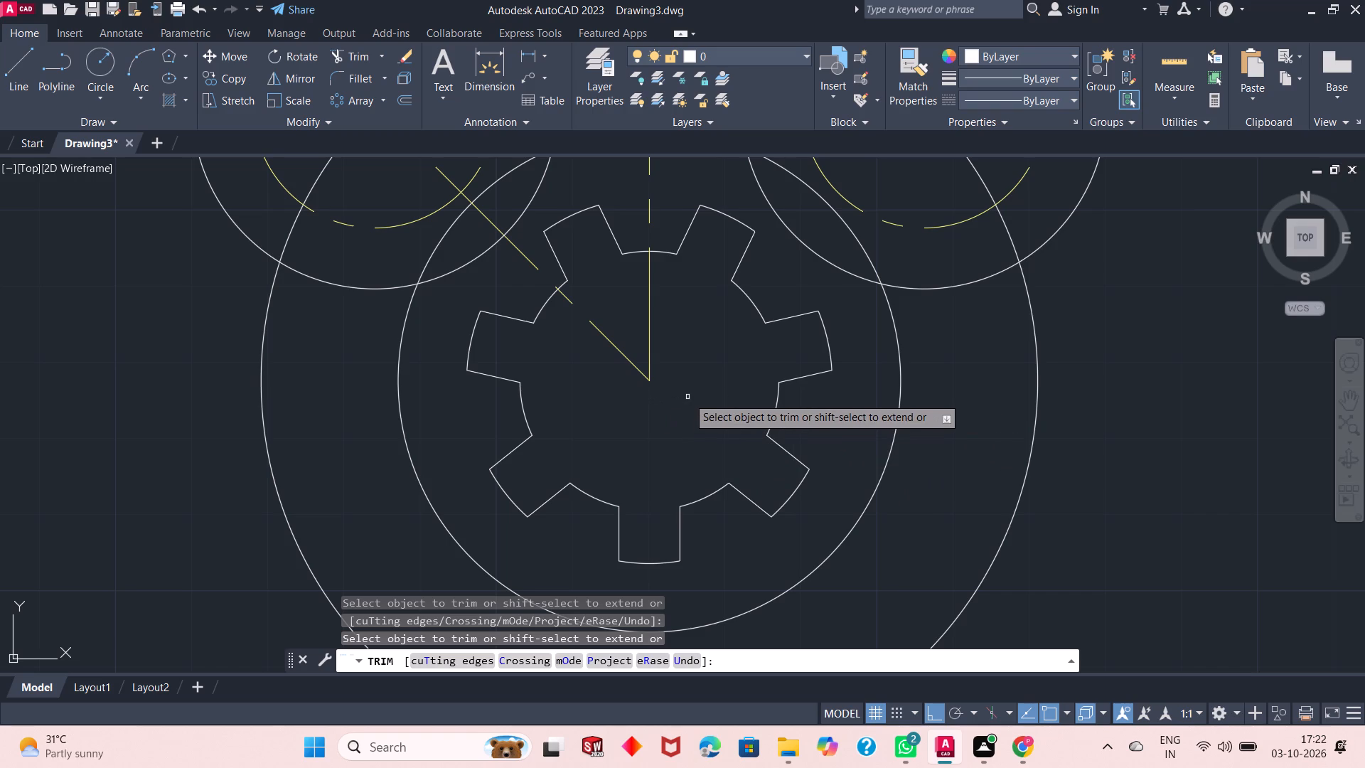
pyautogui.rightClick(676, 361)
pyautogui.click(716, 371)
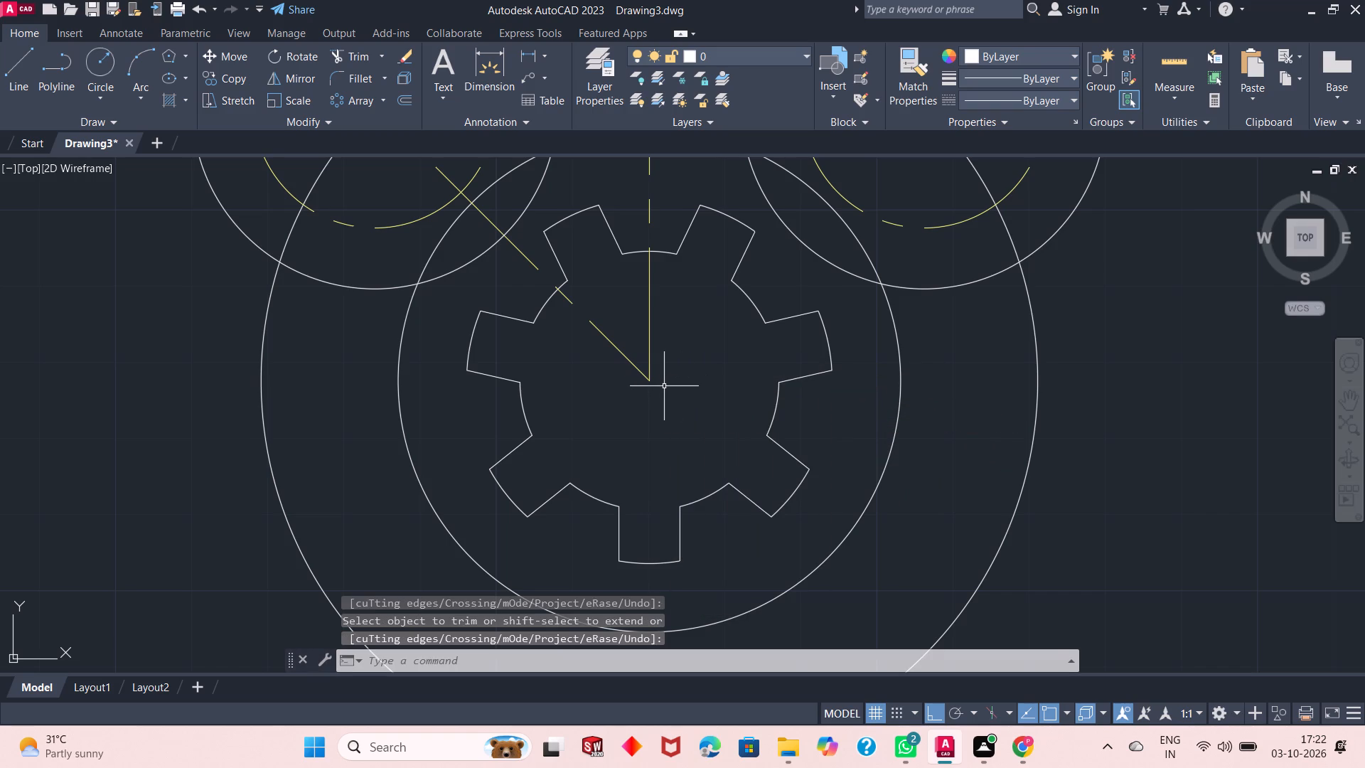
# Fillet the solid upper-left circle with the large outer concentric circle on their outer left side, using radius 20.
pyautogui.scroll(-1, 668, 386)
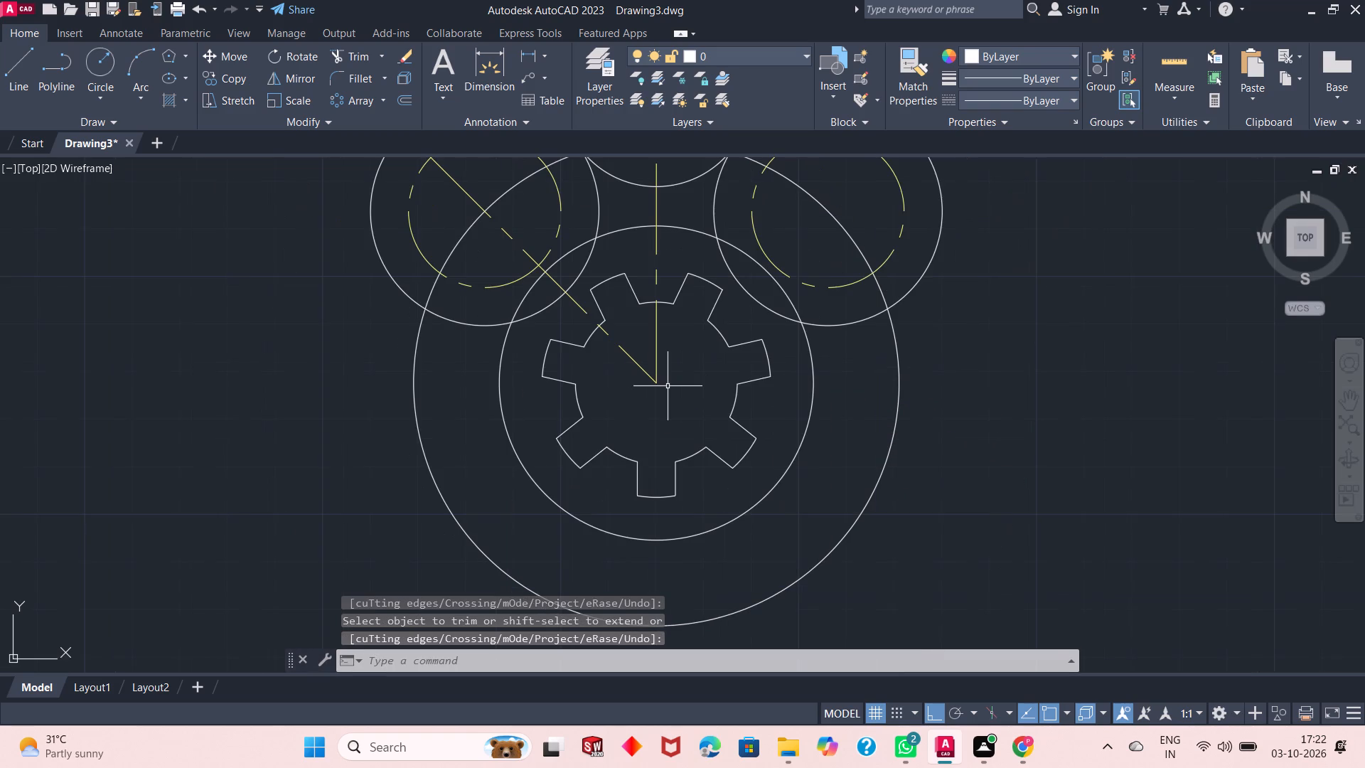
pyautogui.scroll(-1, 666, 385)
pyautogui.scroll(1, 665, 385)
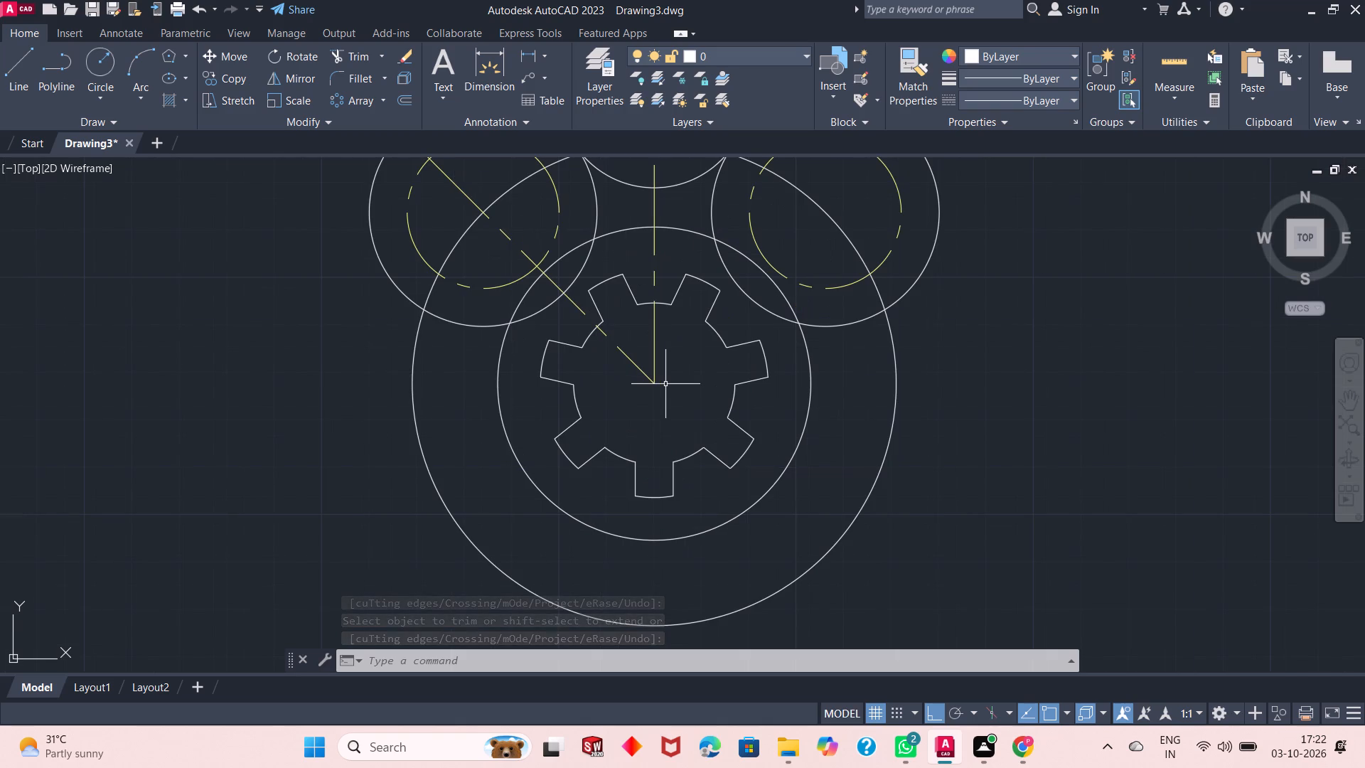
pyautogui.scroll(1, 662, 383)
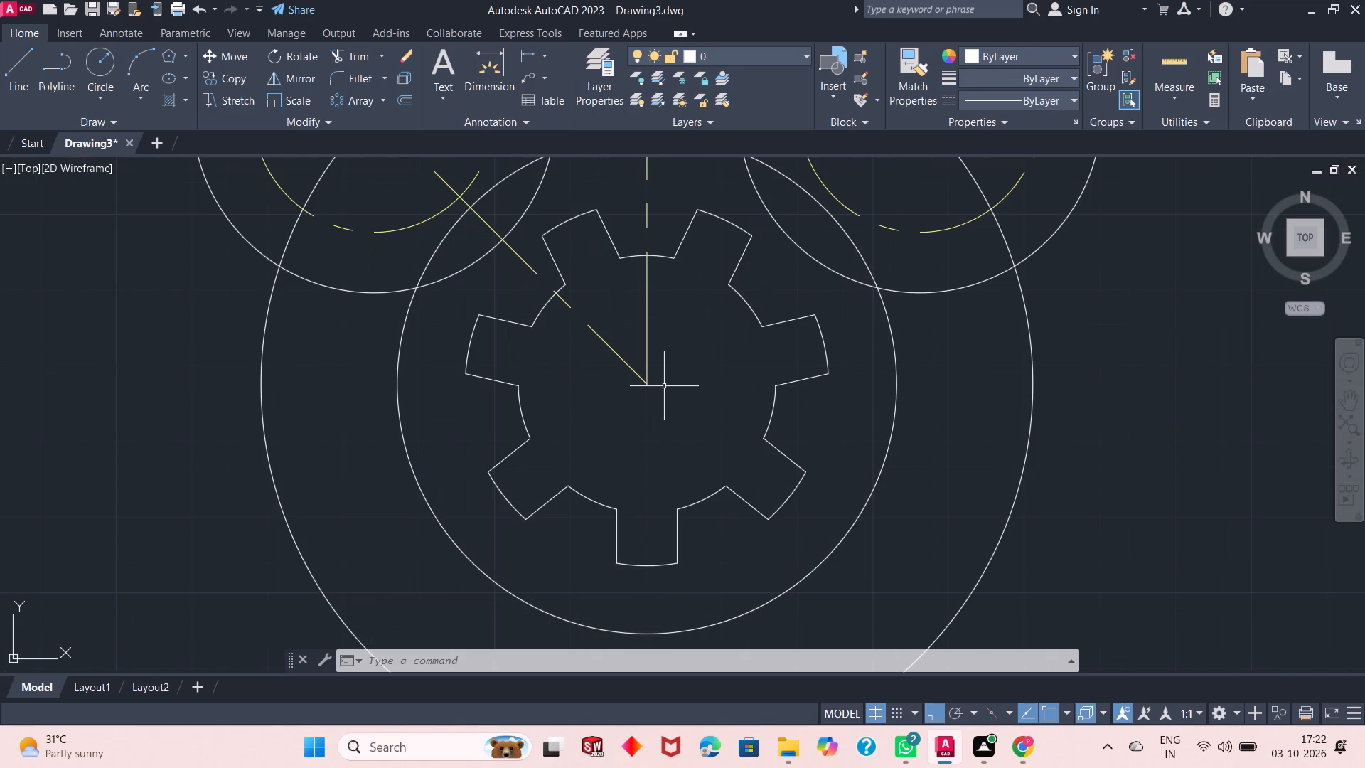
pyautogui.scroll(-2, 657, 338)
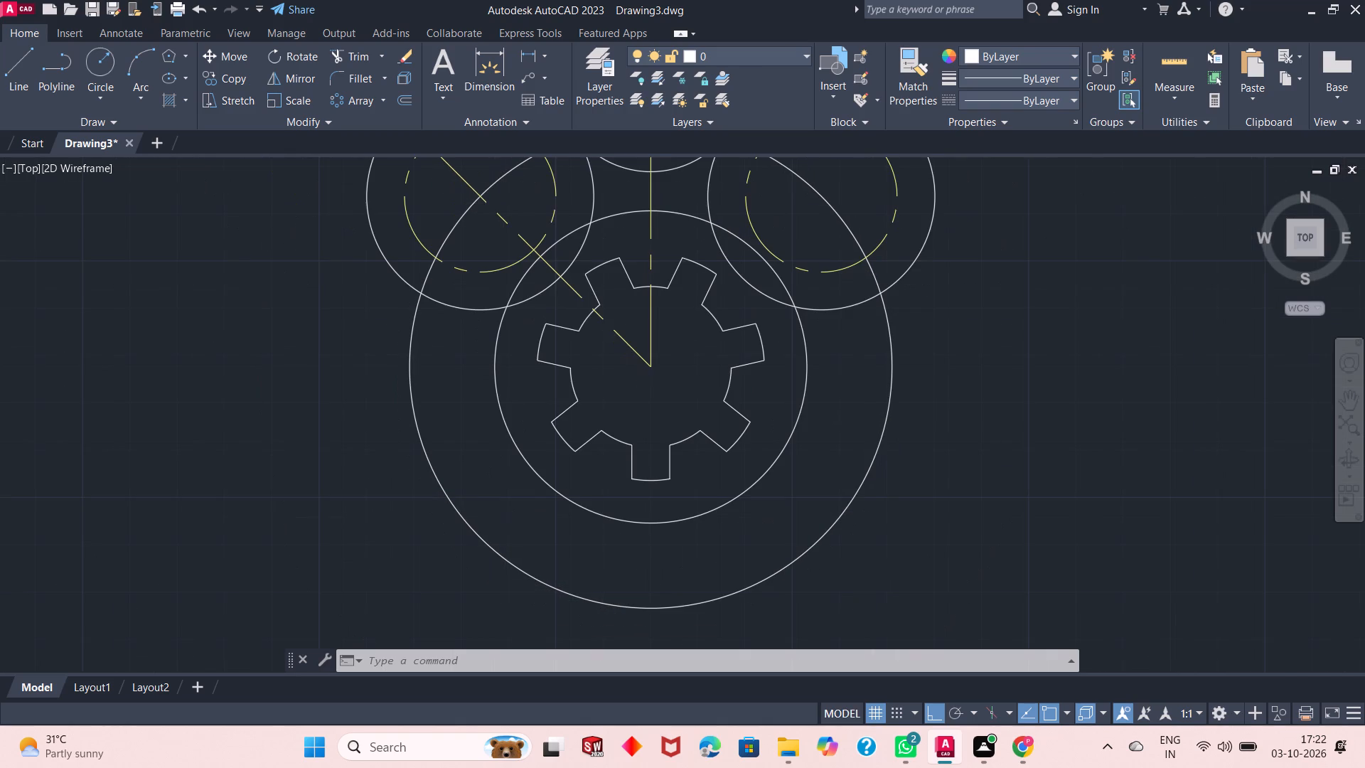
pyautogui.scroll(-1, 665, 387)
pyautogui.scroll(1, 650, 286)
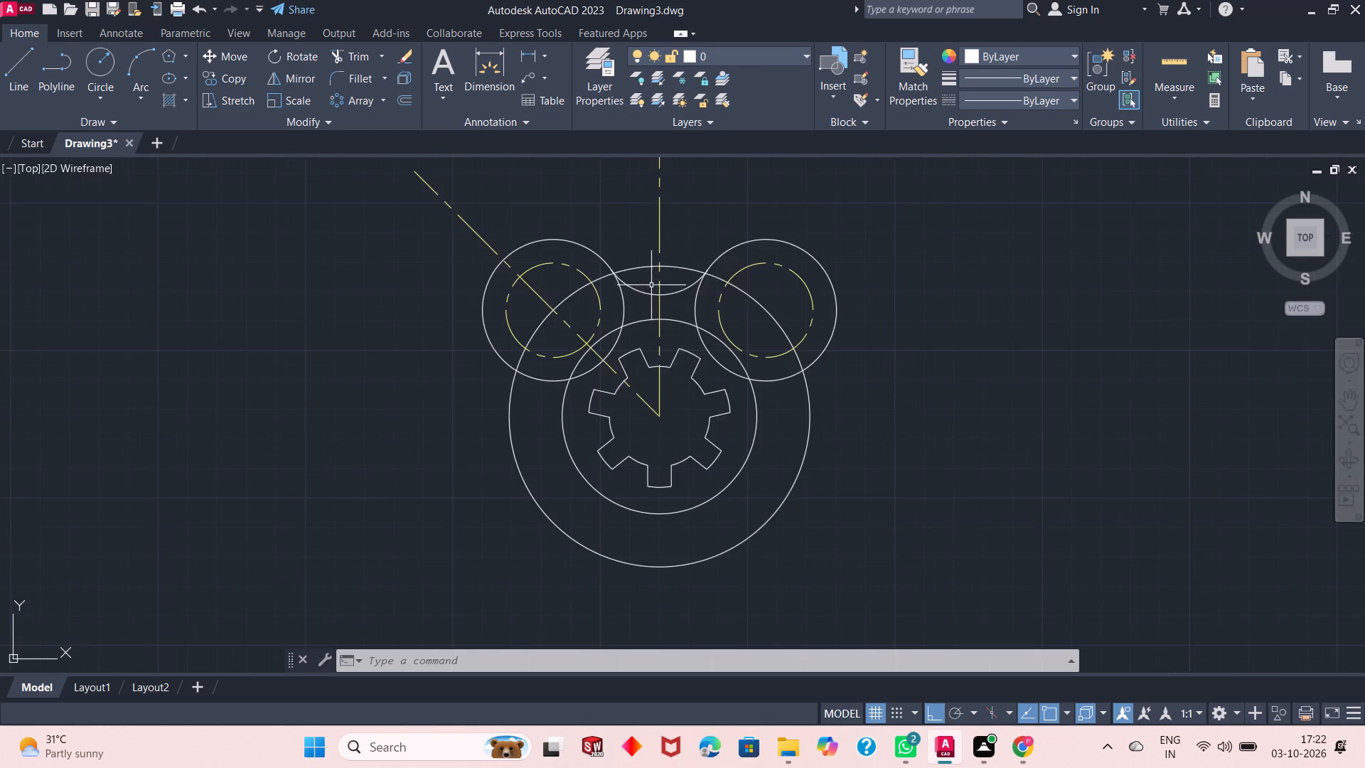
pyautogui.scroll(2, 652, 286)
pyautogui.scroll(-1, 625, 365)
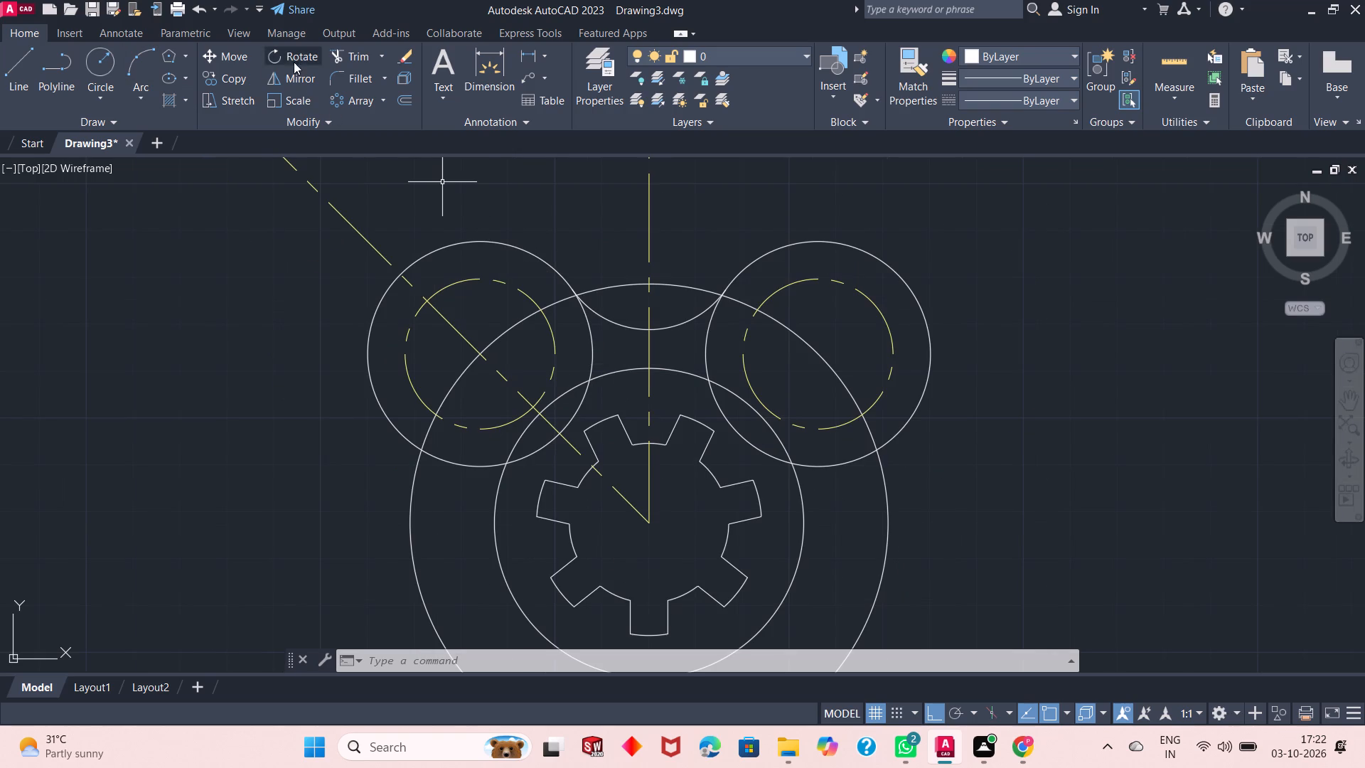
pyautogui.click(349, 78)
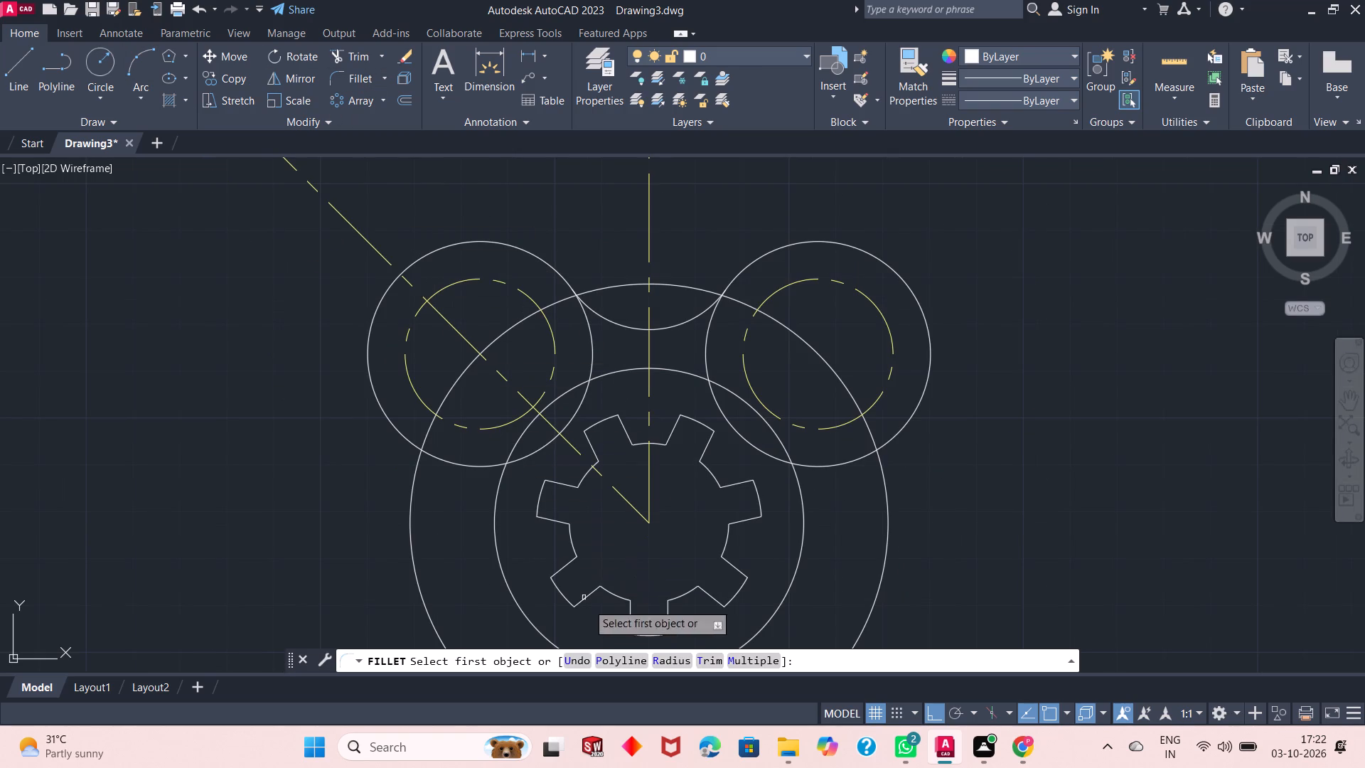
pyautogui.click(671, 663)
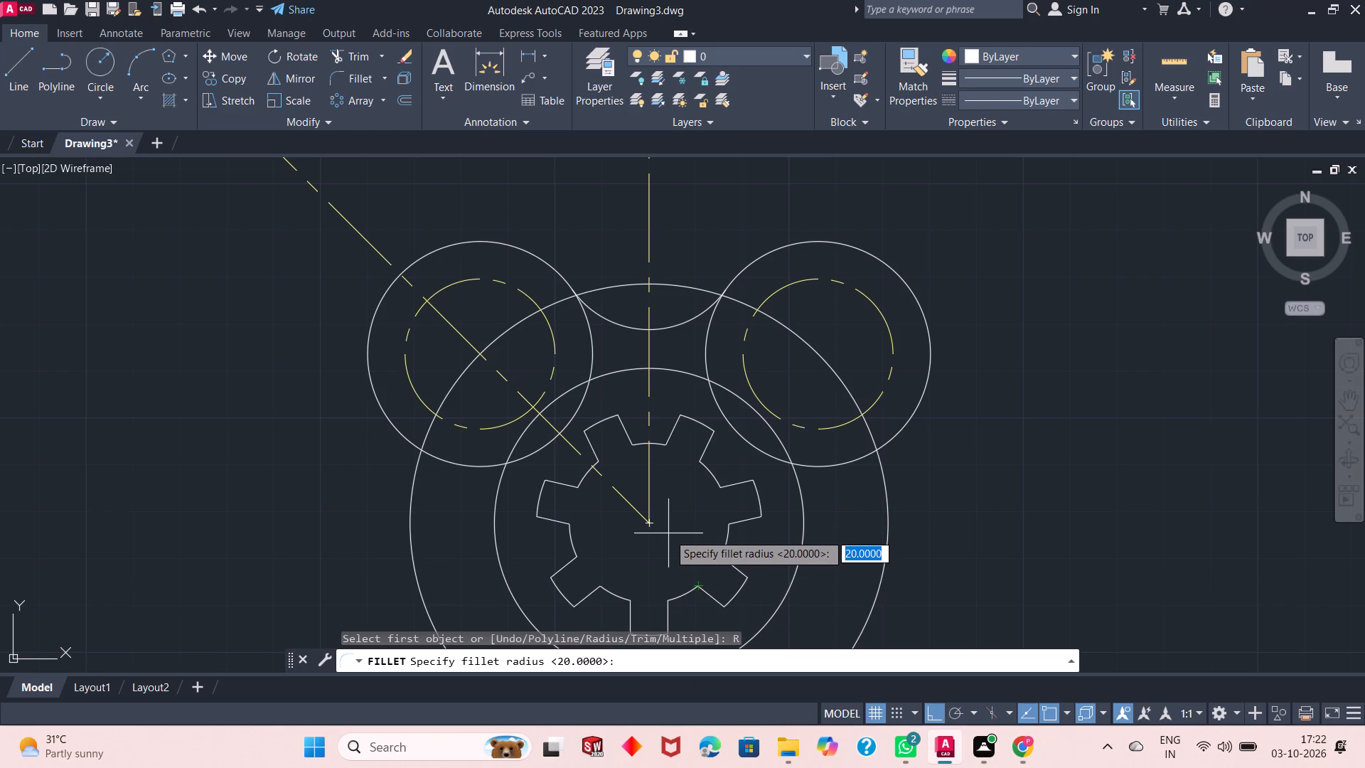
pyautogui.write('20')
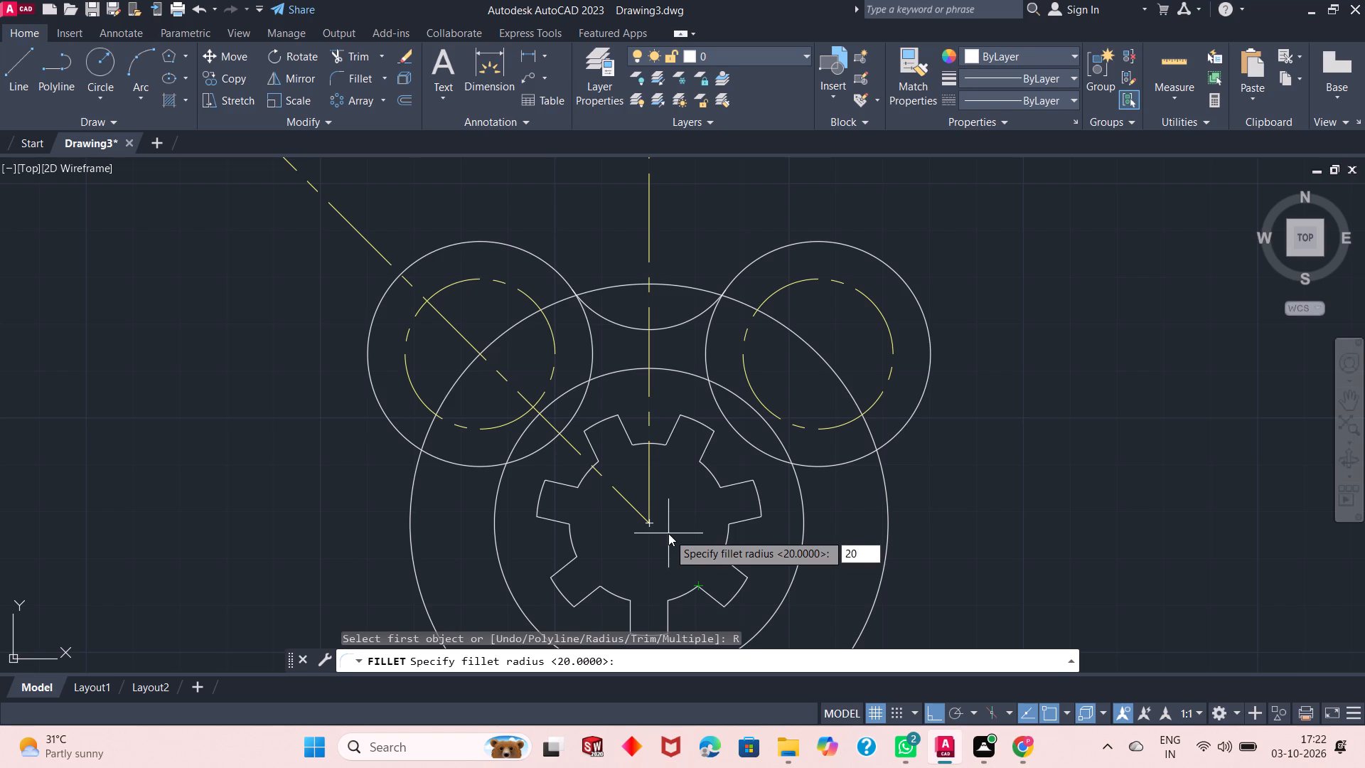
pyautogui.press('Return')
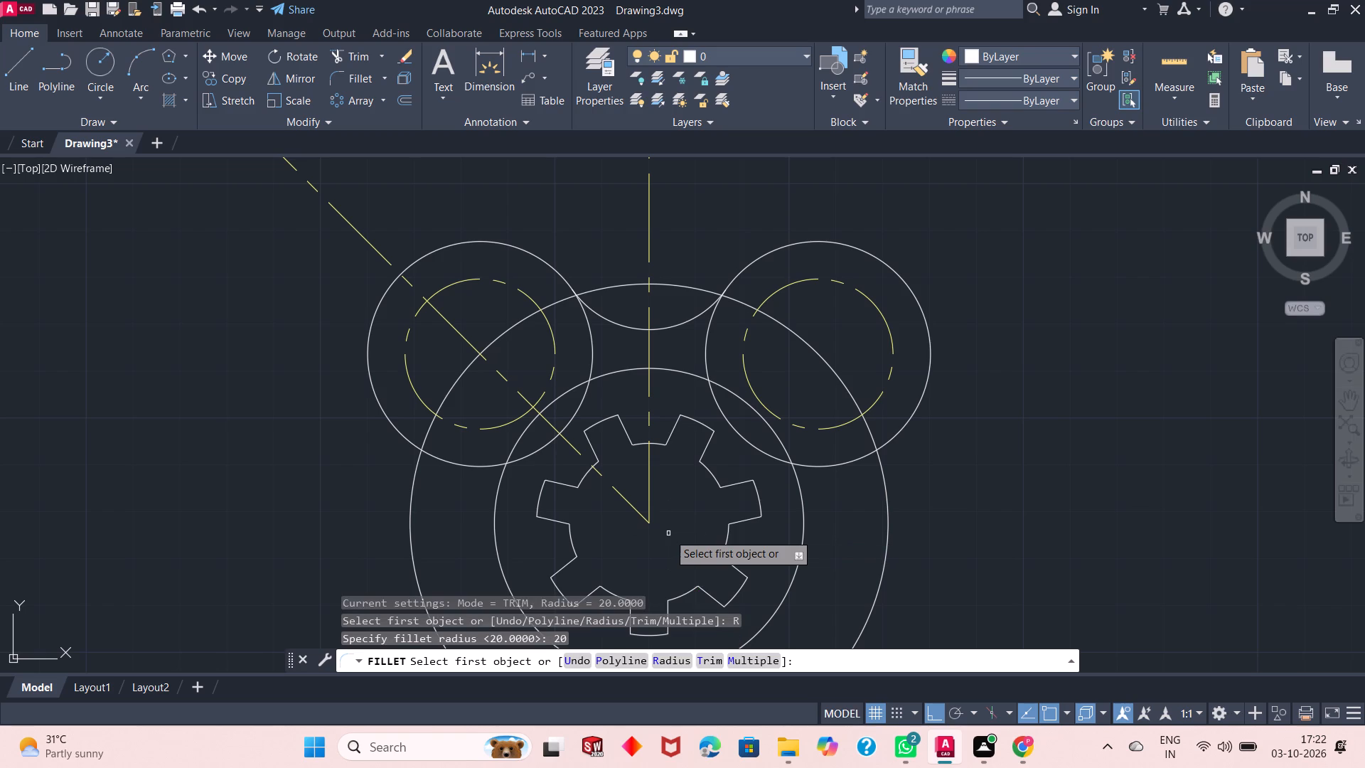
pyautogui.click(387, 415)
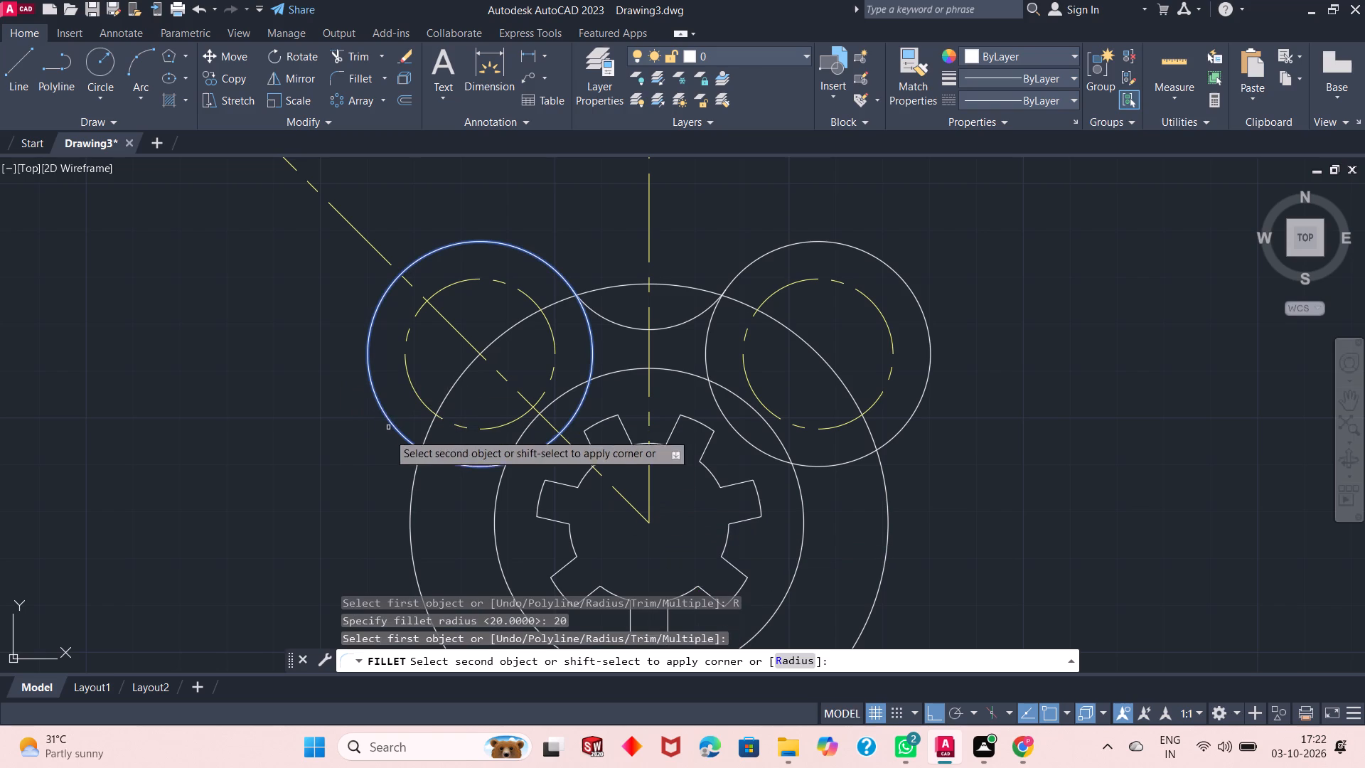
pyautogui.click(417, 482)
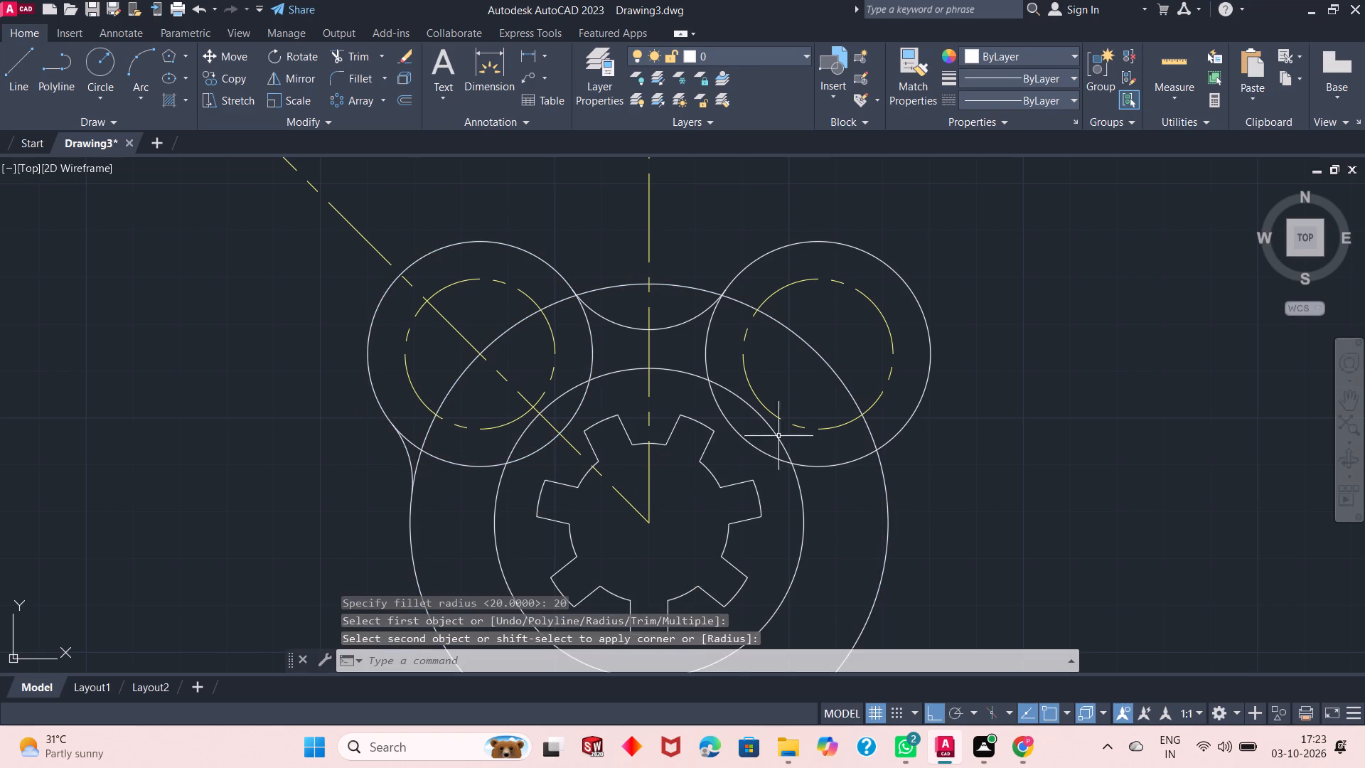
# Fillet the solid upper-right circle with the large outer concentric circle on their outer right side, using radius 20.
pyautogui.click(348, 78)
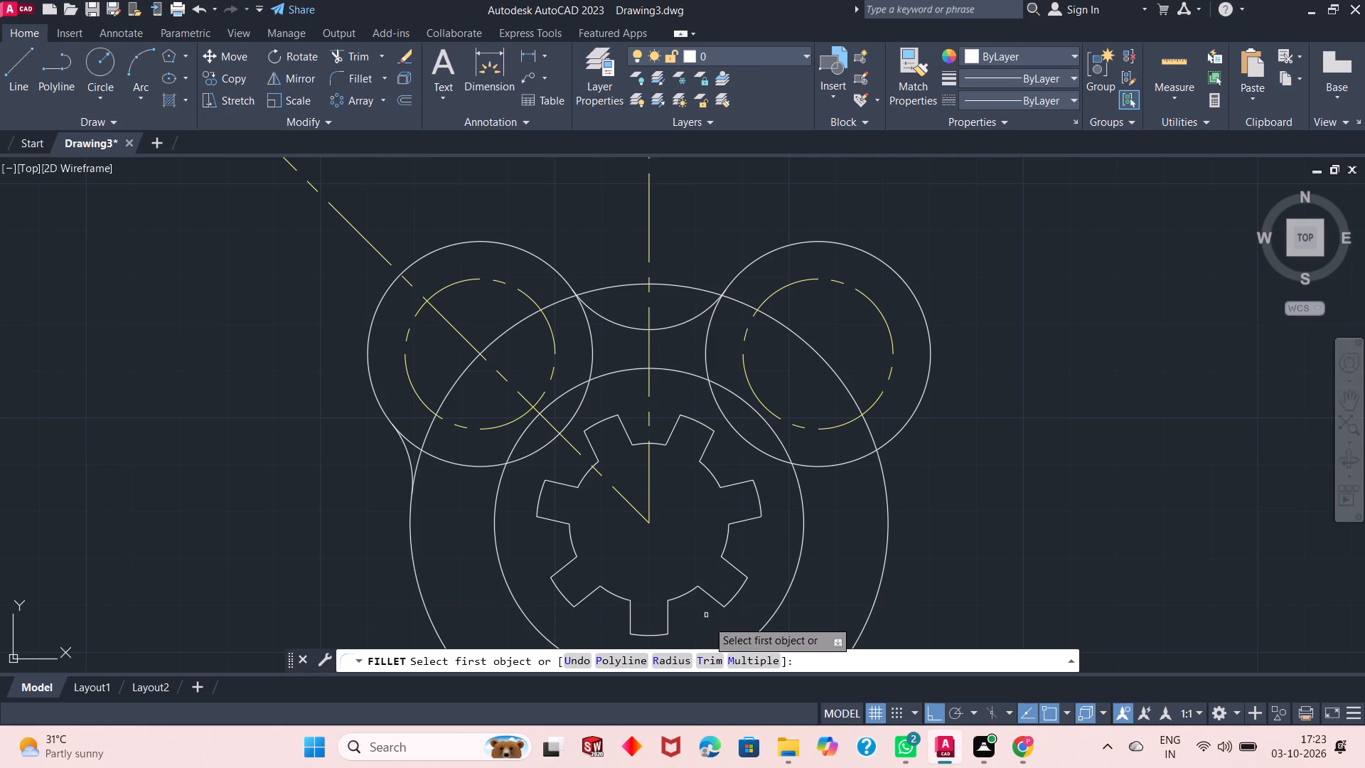
pyautogui.click(907, 423)
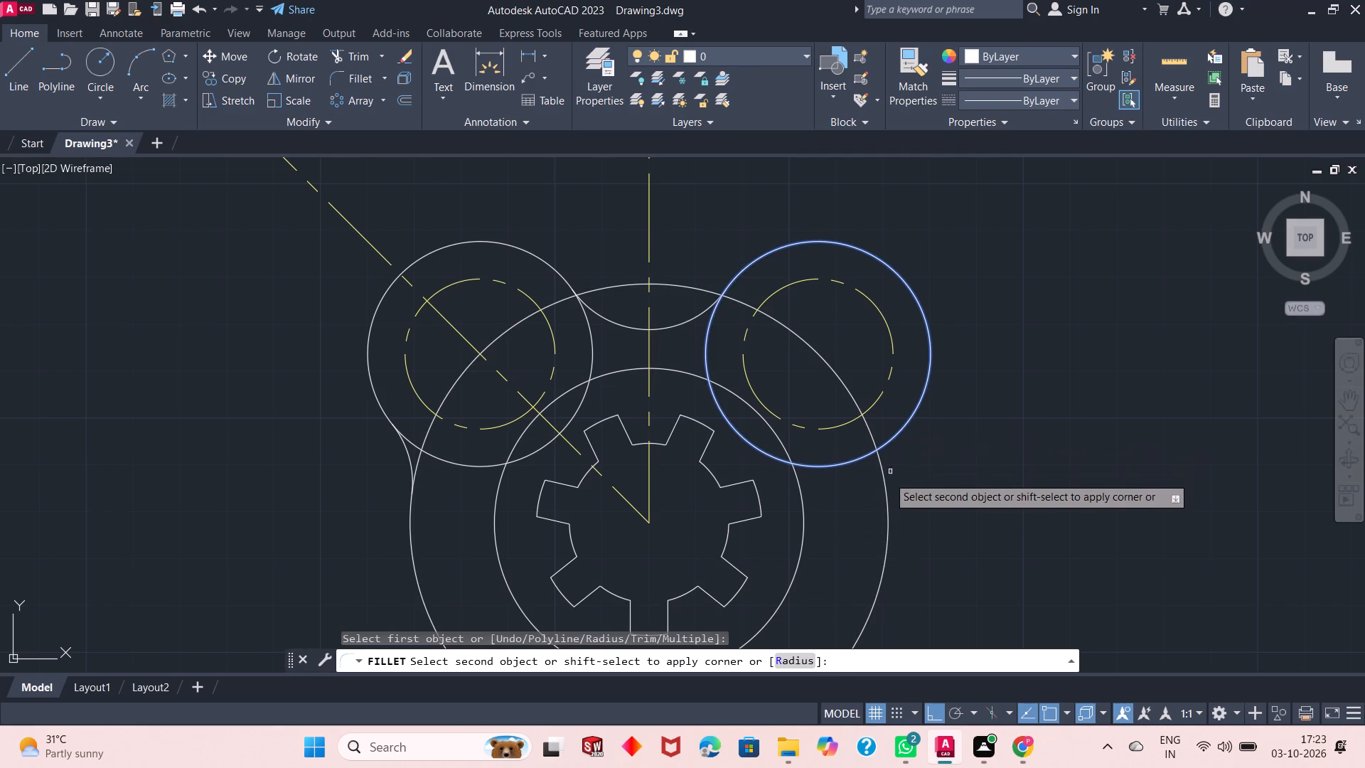
pyautogui.click(884, 492)
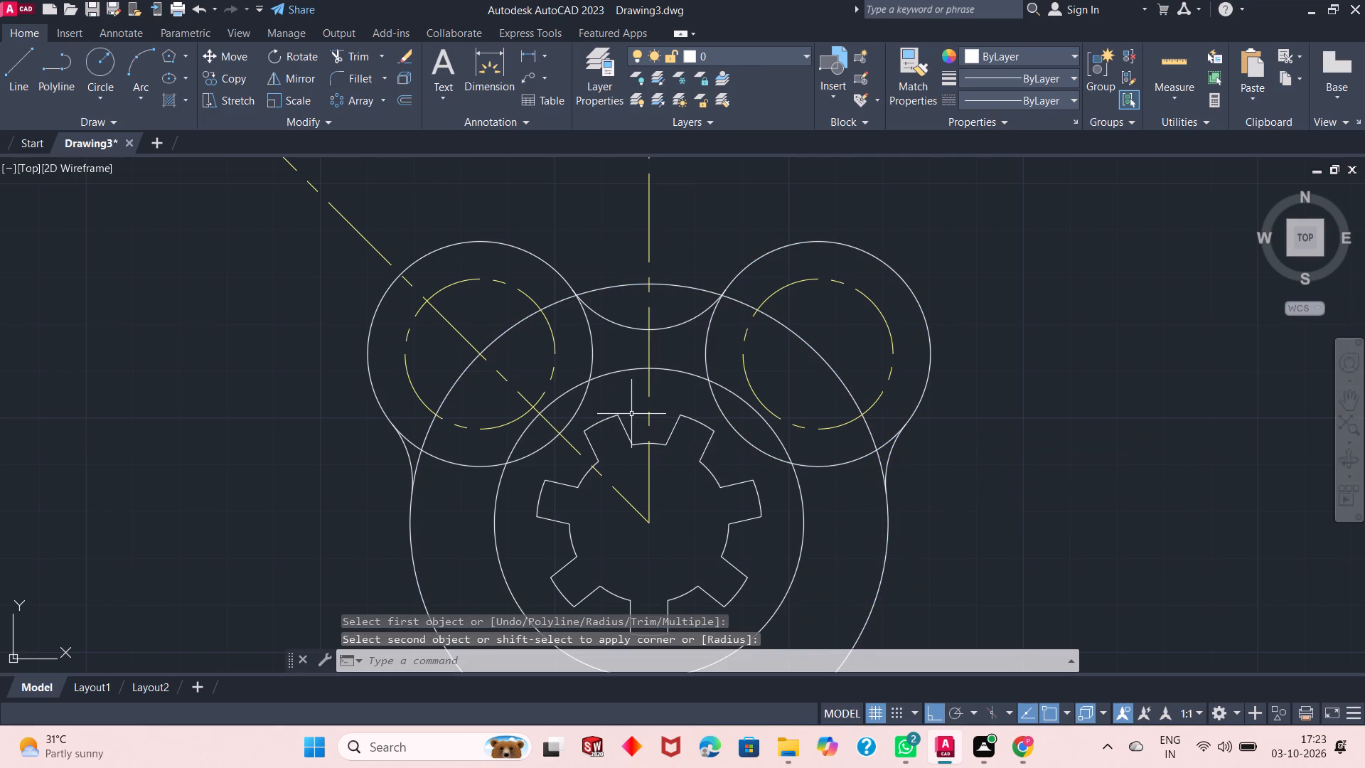
# Trim the inward-facing arcs of both solid upper circles, leaving only their outer contours joined to the fillets.
pyautogui.click(350, 60)
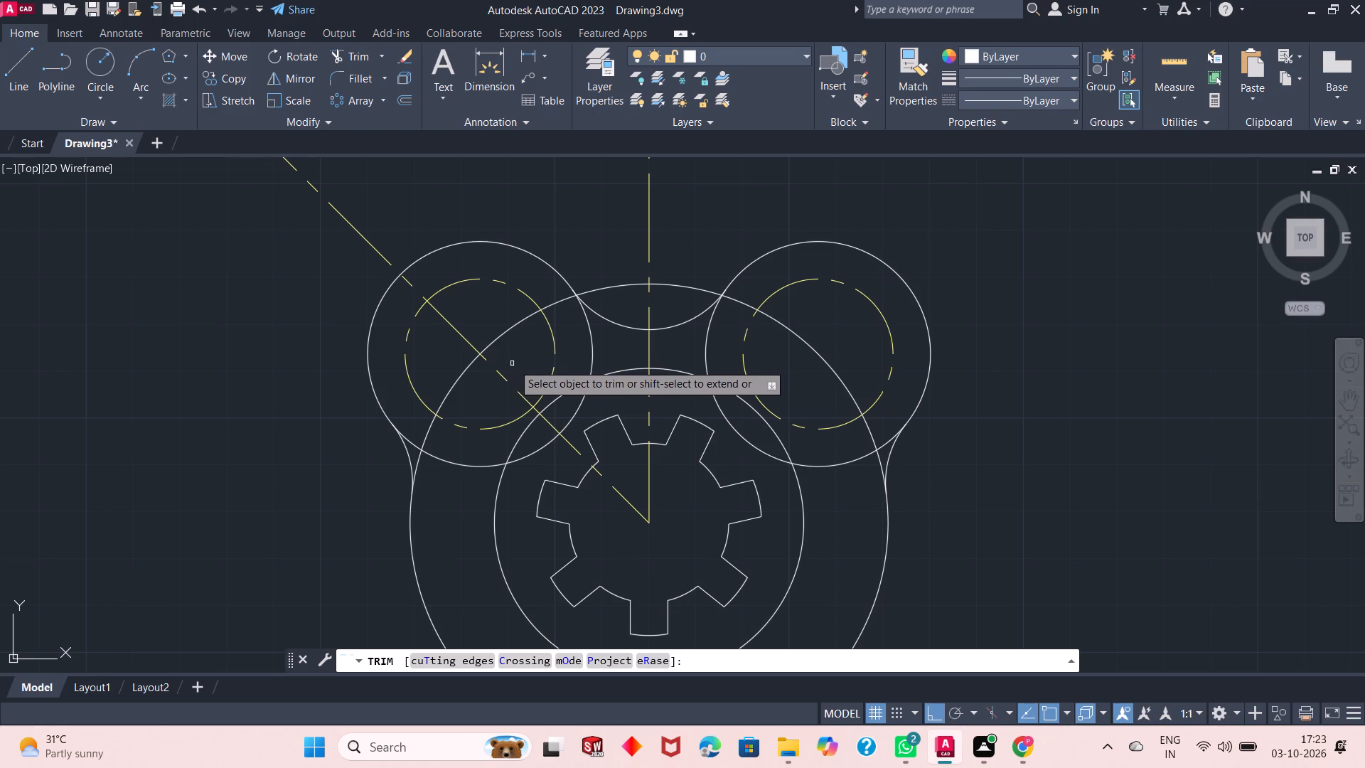
pyautogui.click(413, 445)
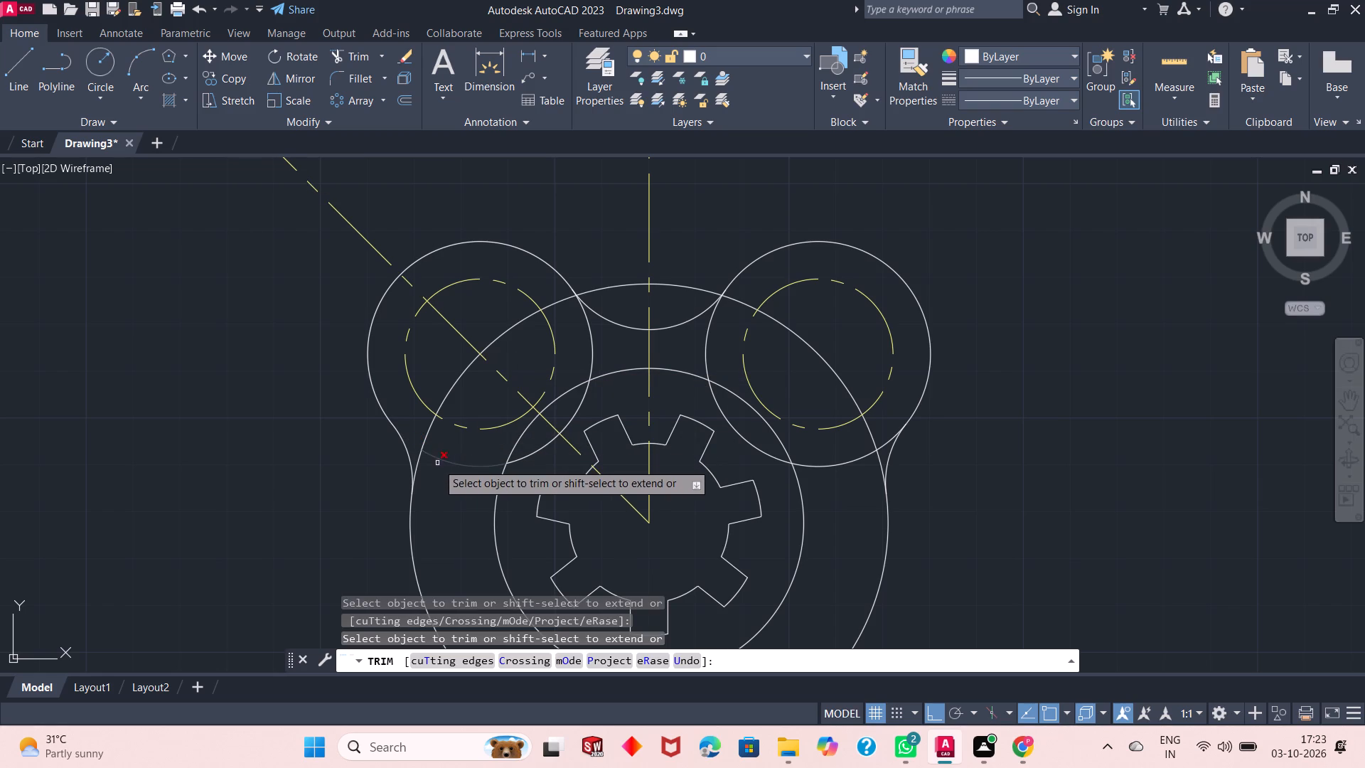
pyautogui.click(437, 463)
pyautogui.click(447, 458)
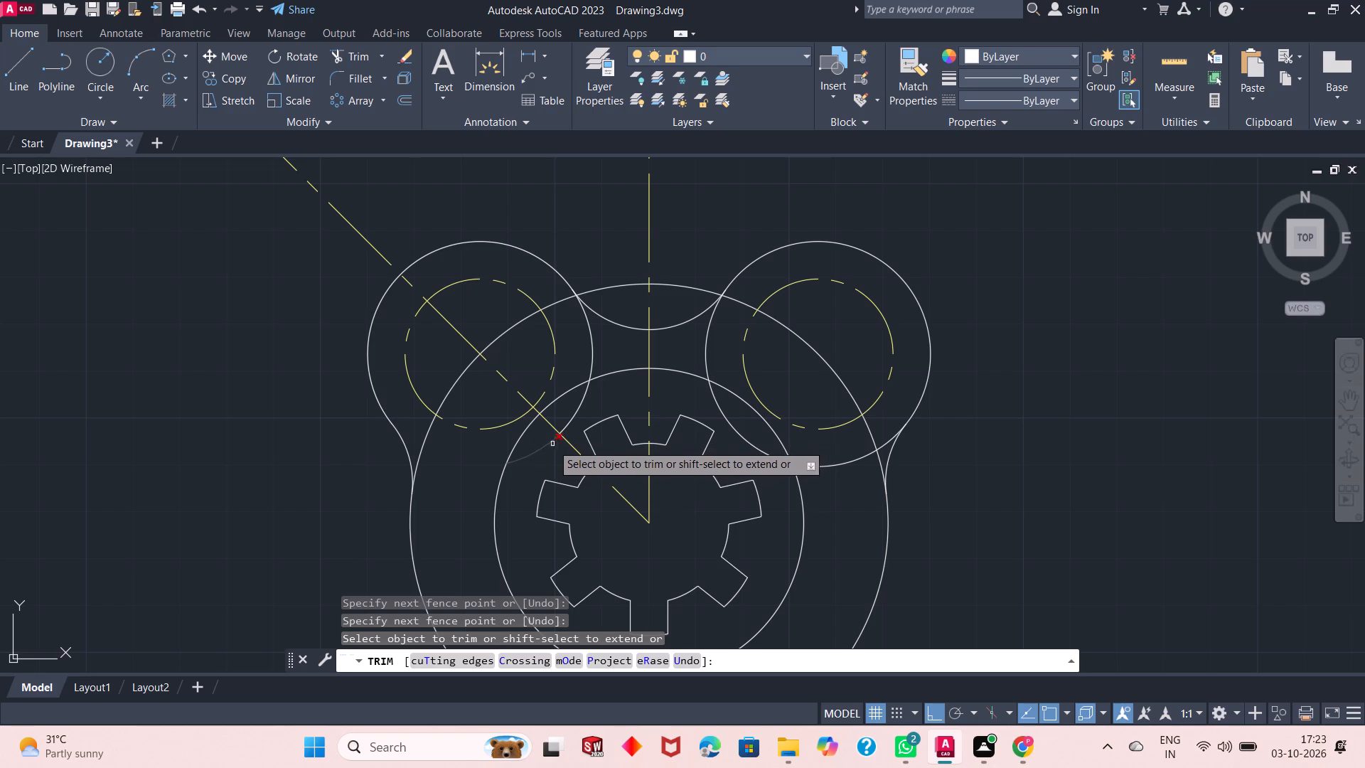
pyautogui.click(550, 445)
pyautogui.click(569, 418)
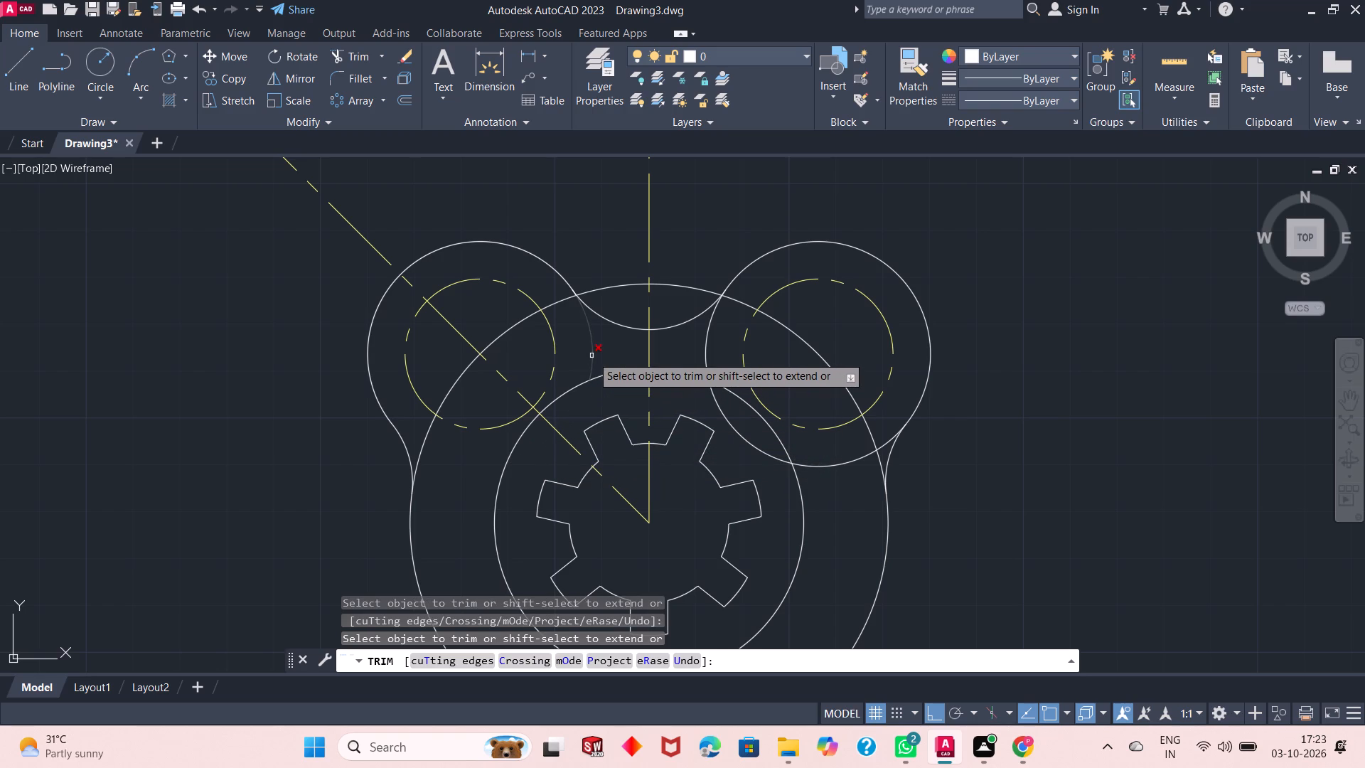
pyautogui.click(591, 356)
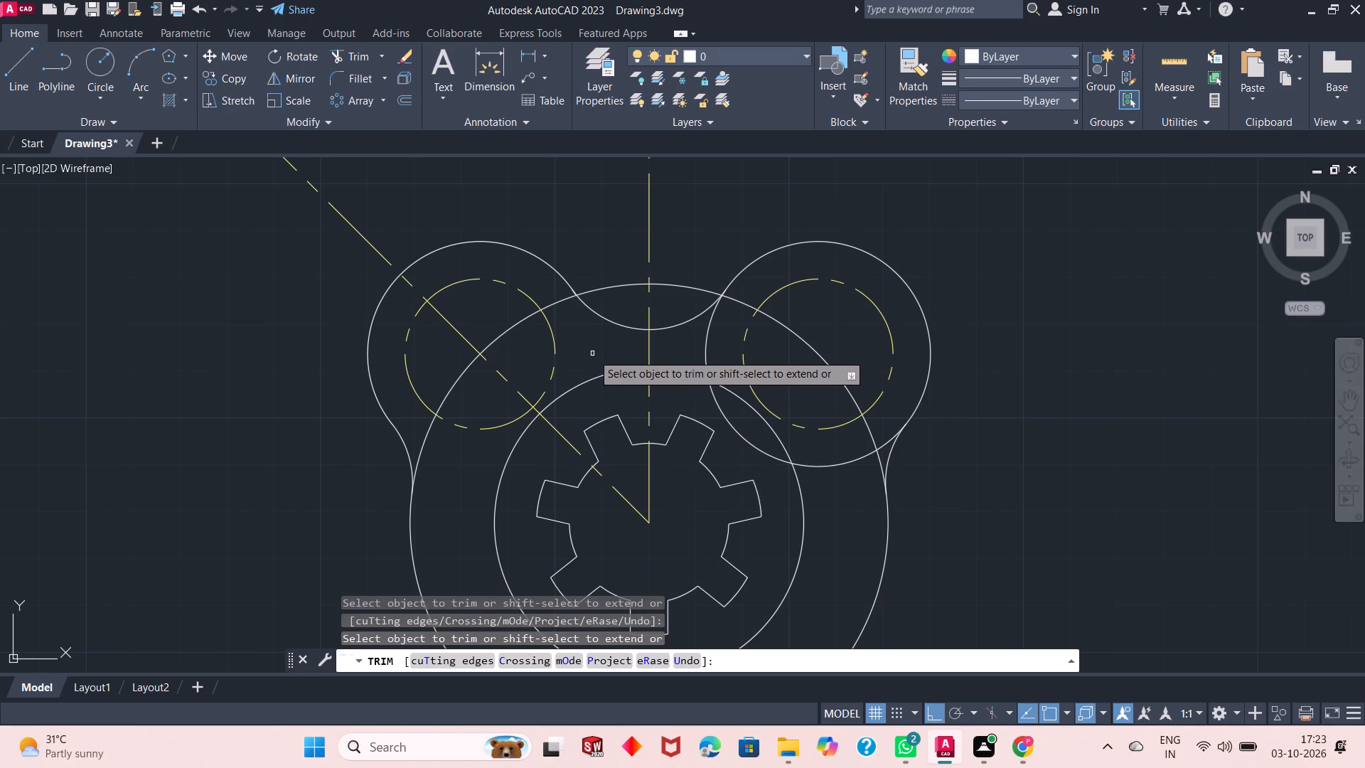
pyautogui.click(757, 448)
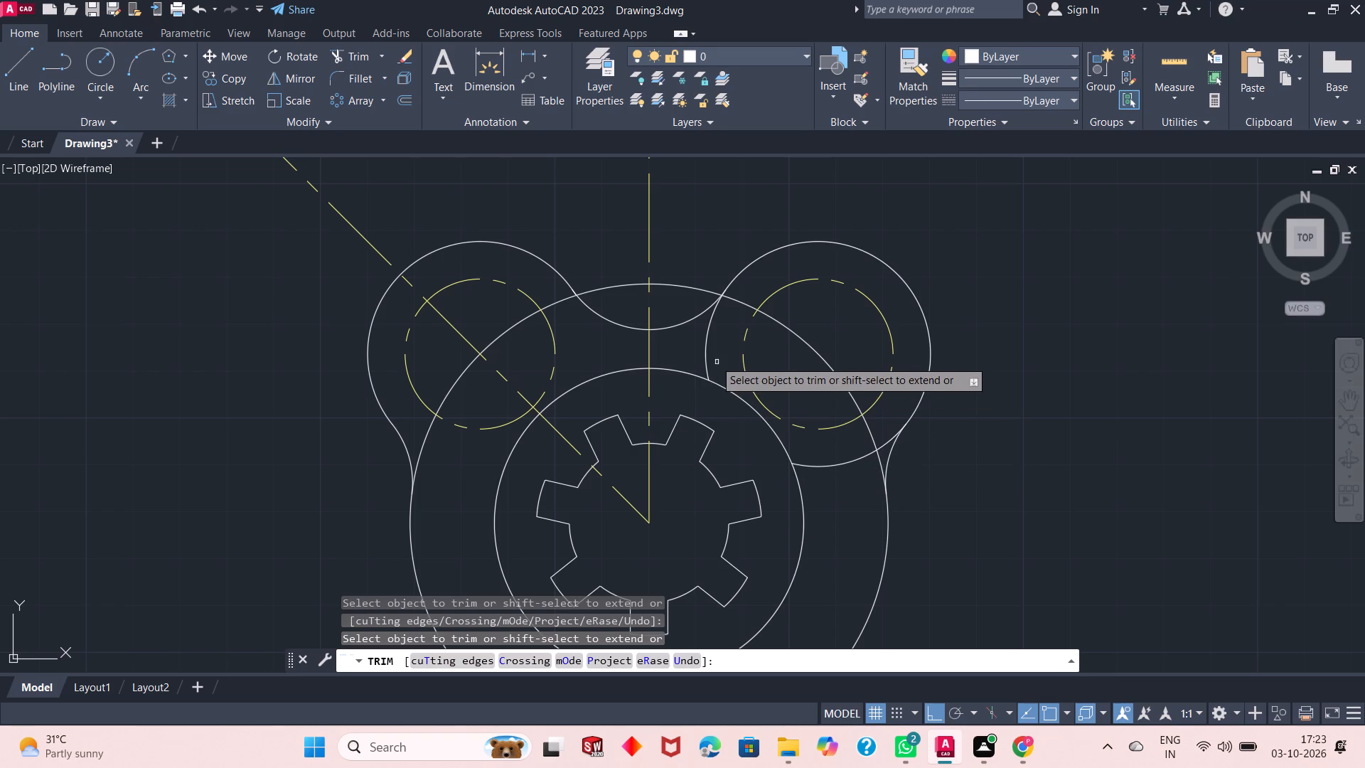
pyautogui.click(707, 353)
pyautogui.click(830, 466)
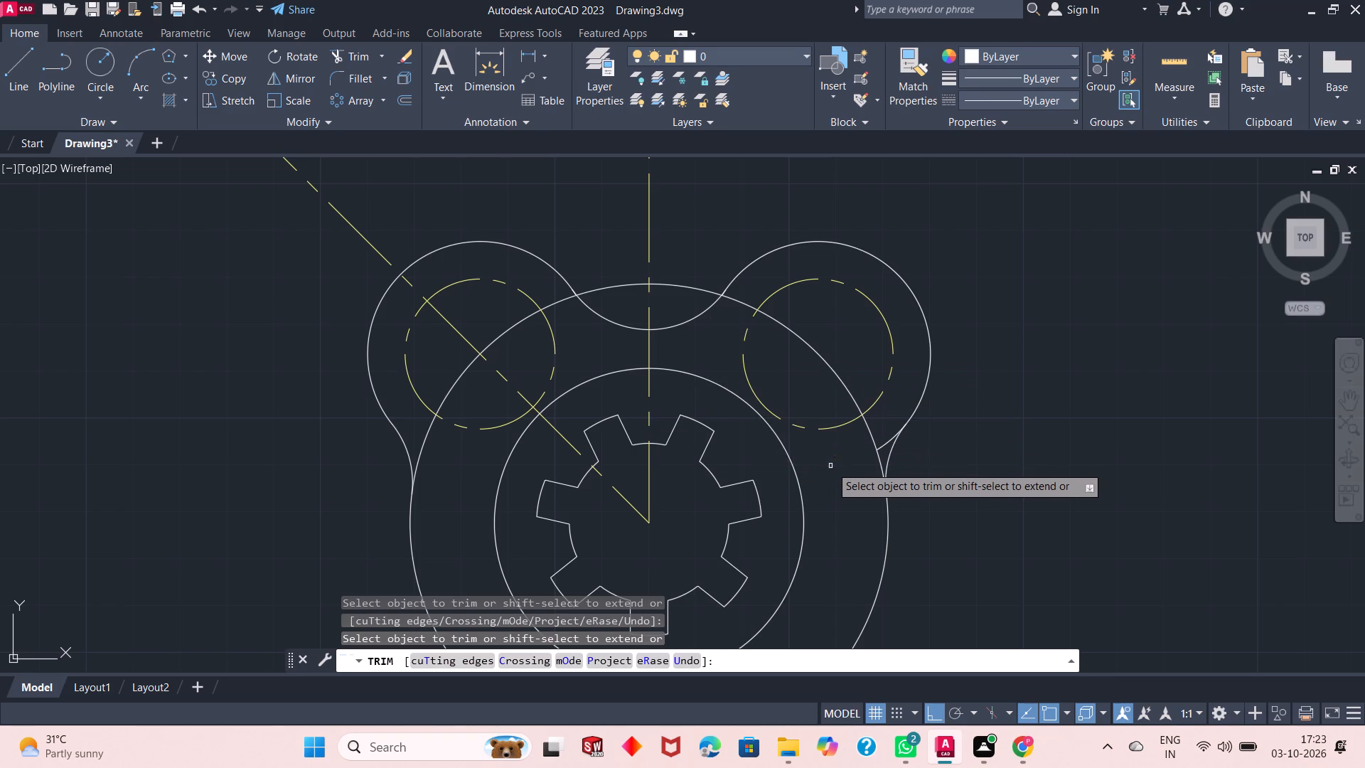
pyautogui.click(883, 445)
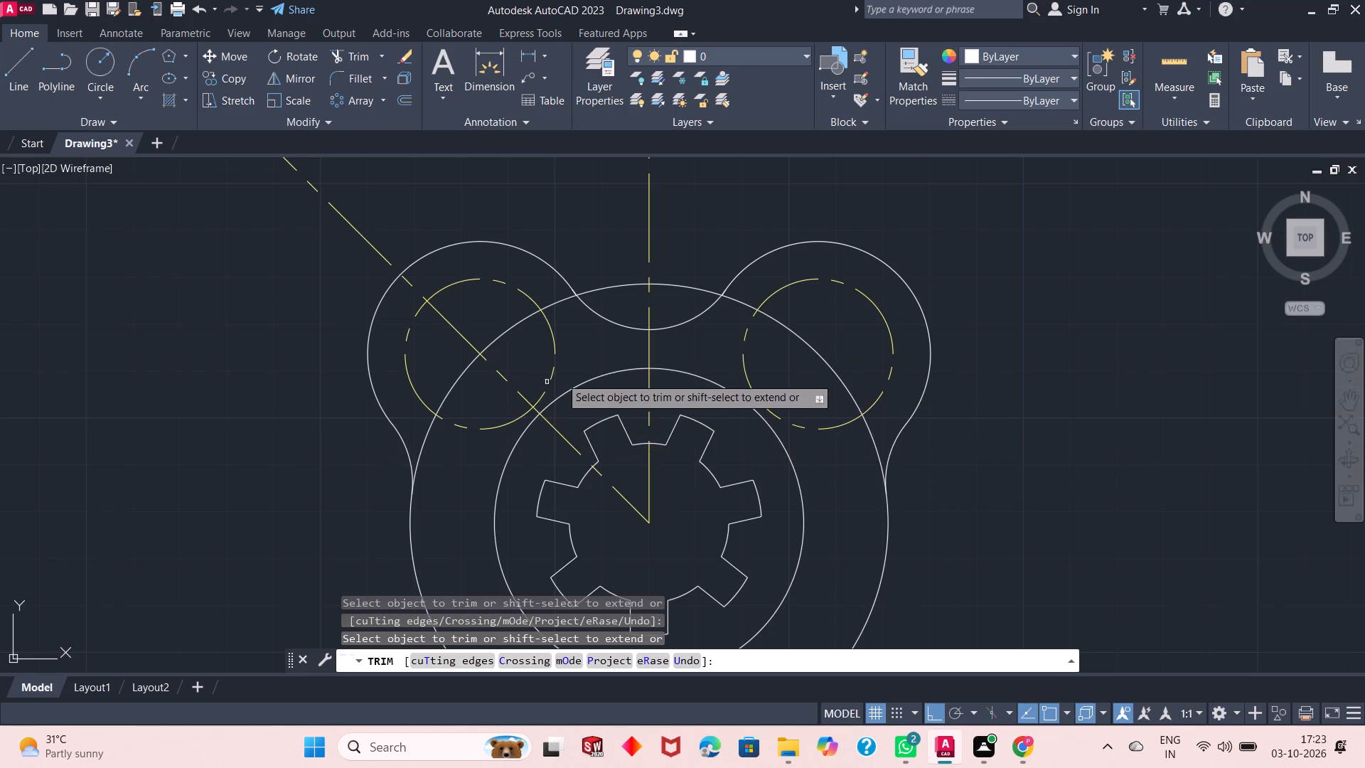
# Trim the large outer concentric circle's upper arc between the two side fillets, through both lobes, and finish trimming.
pyautogui.scroll(-1, 584, 321)
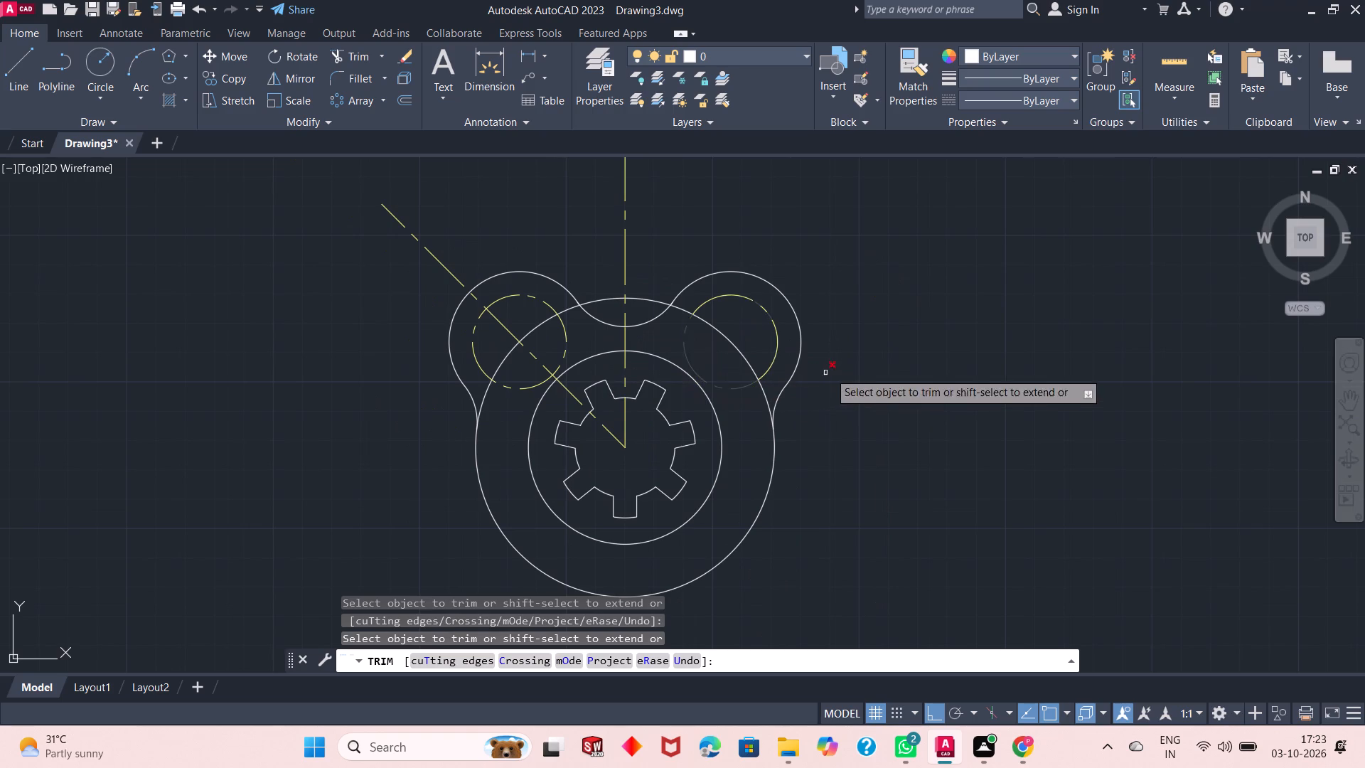
pyautogui.click(646, 300)
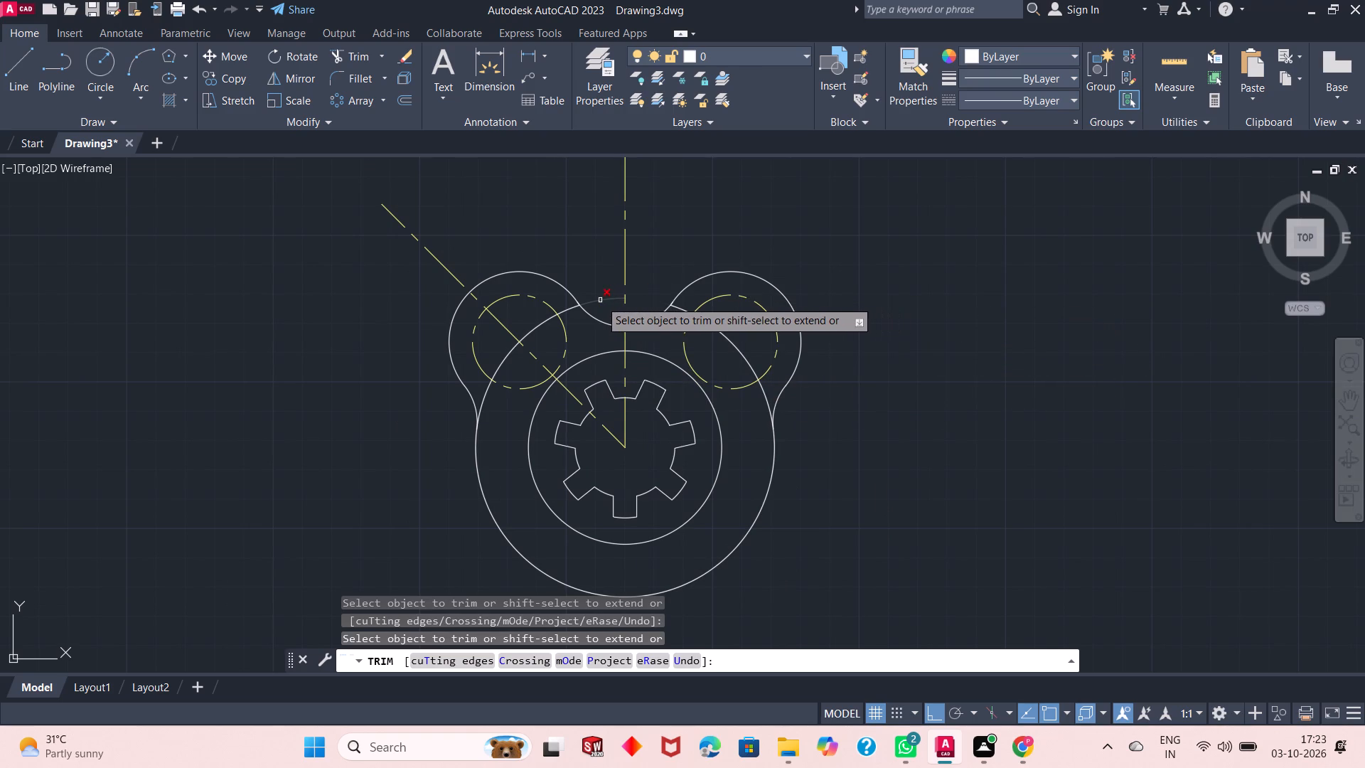
pyautogui.click(600, 300)
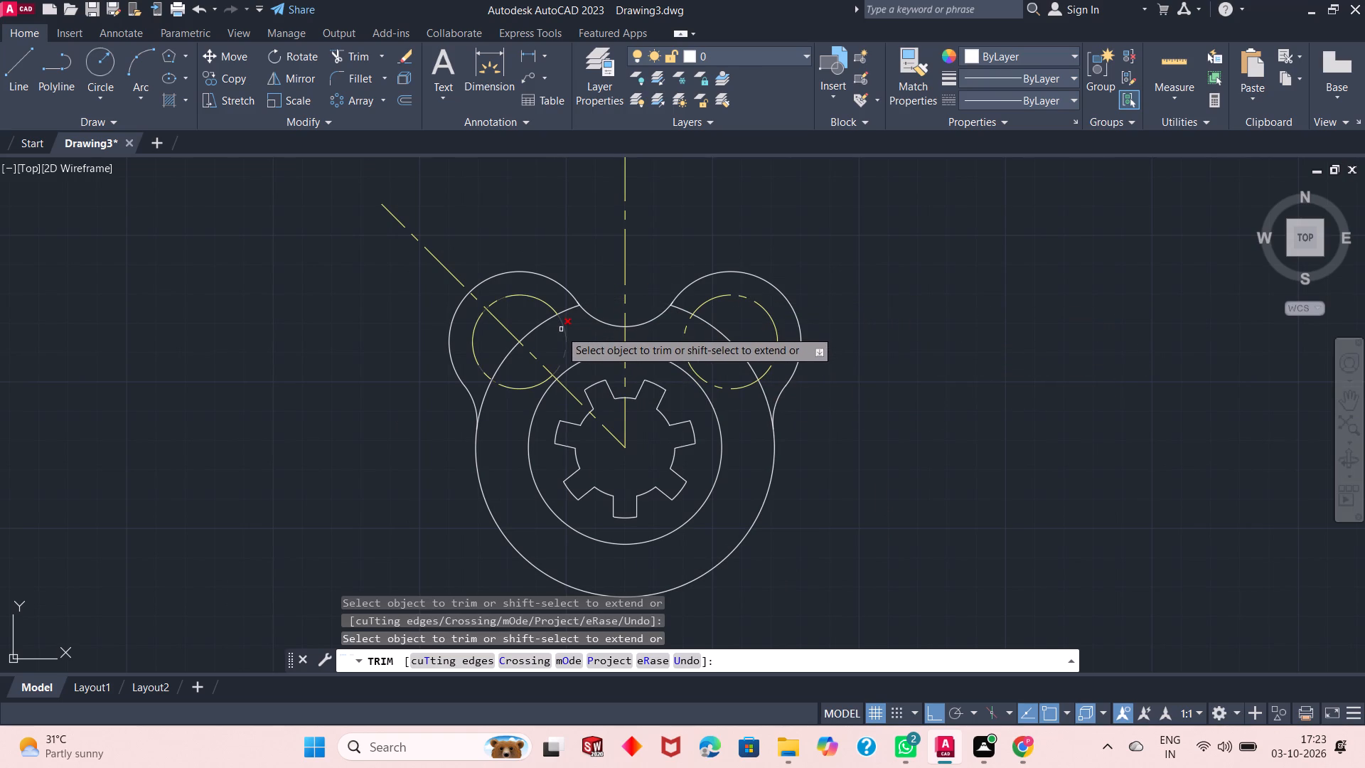
pyautogui.click(568, 310)
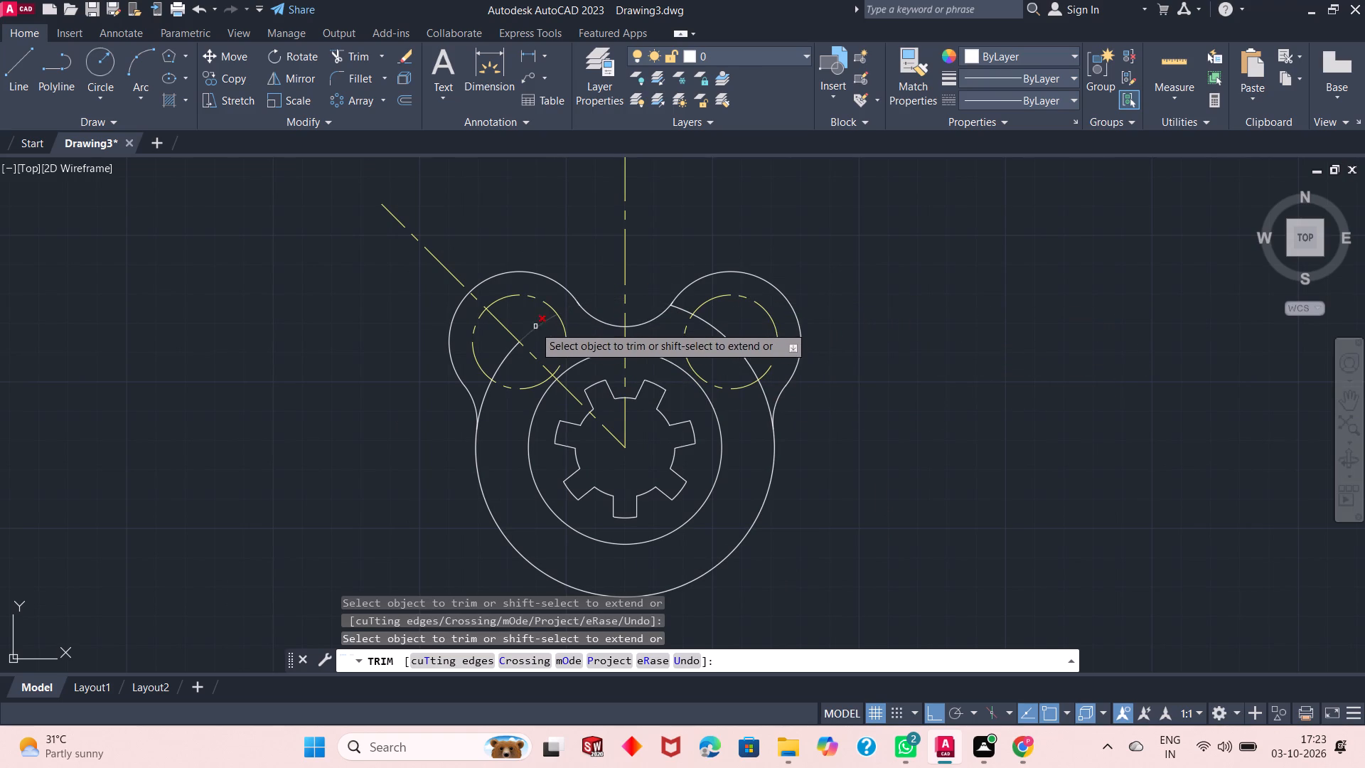
pyautogui.click(532, 324)
pyautogui.click(536, 336)
pyautogui.click(510, 354)
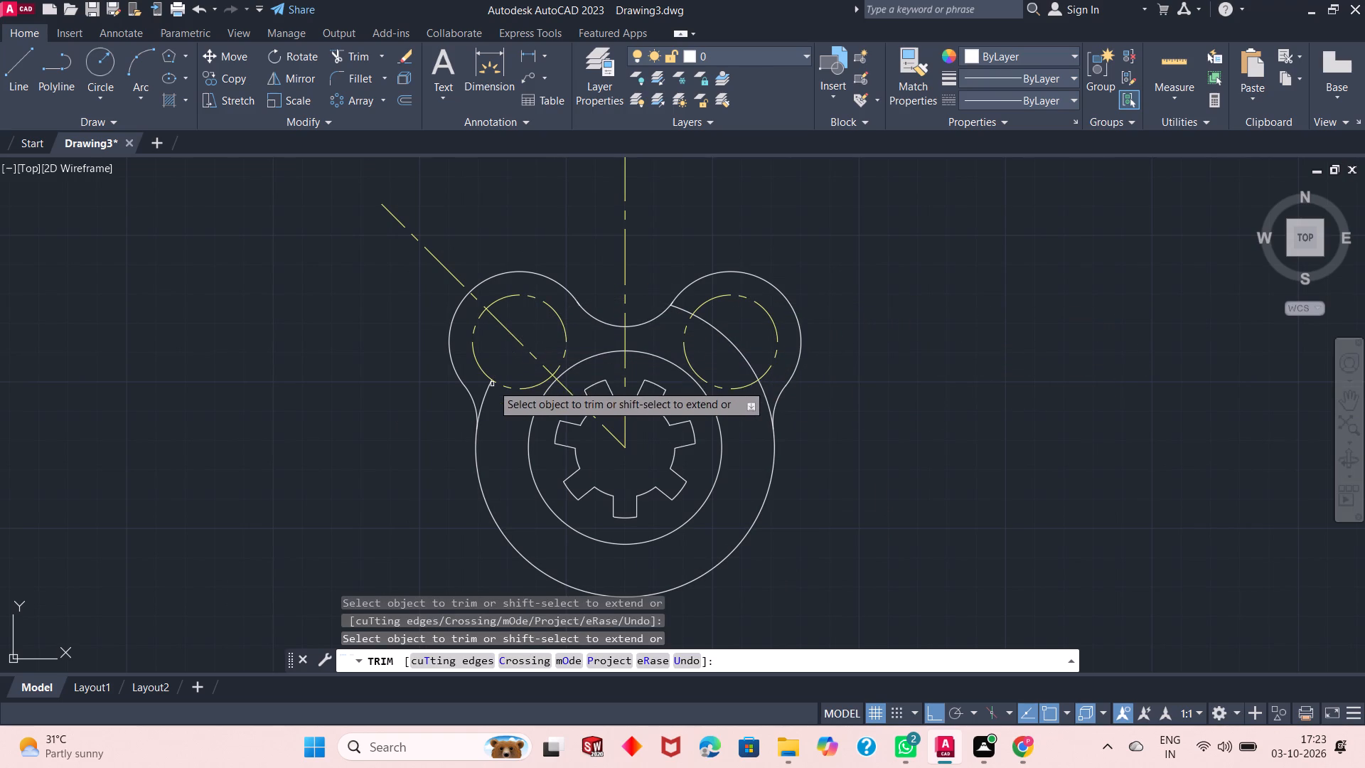
pyautogui.click(486, 395)
pyautogui.click(684, 314)
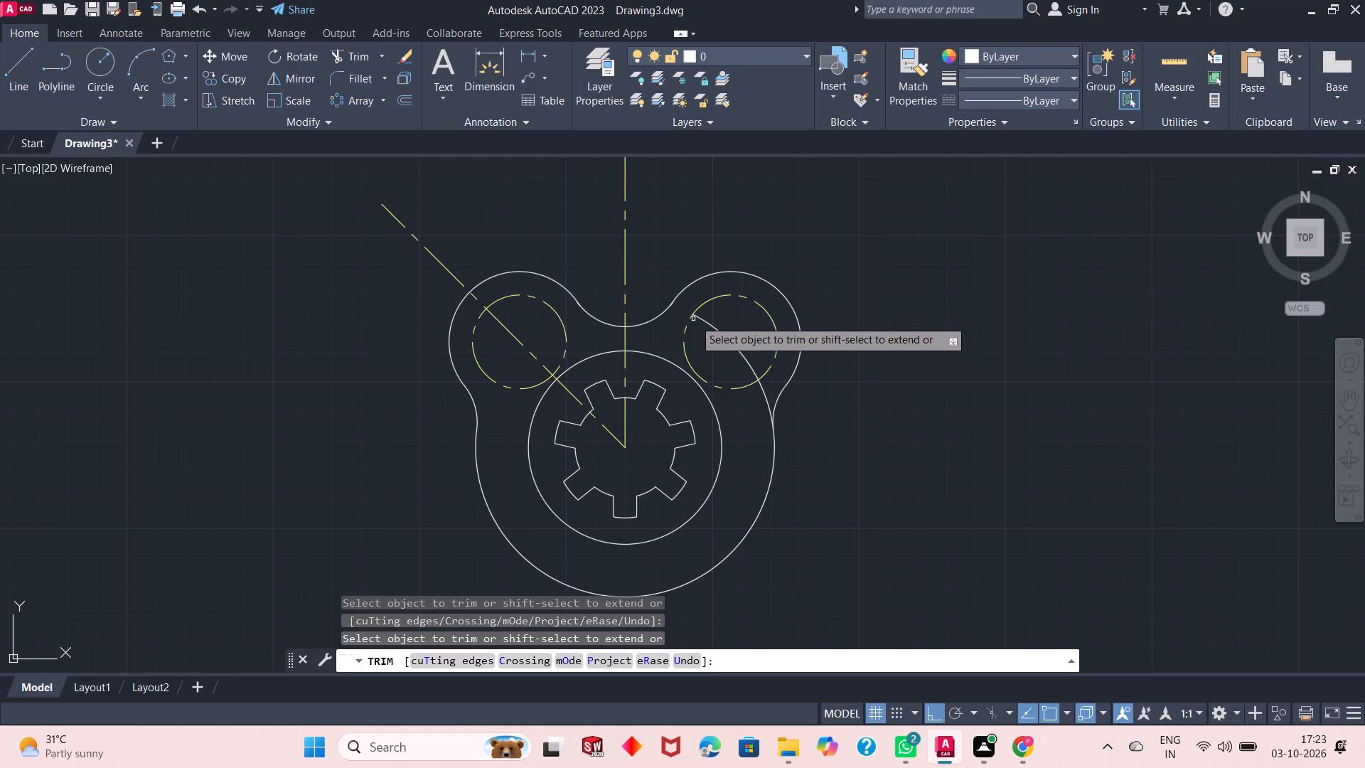
pyautogui.click(701, 325)
pyautogui.click(716, 325)
pyautogui.click(766, 394)
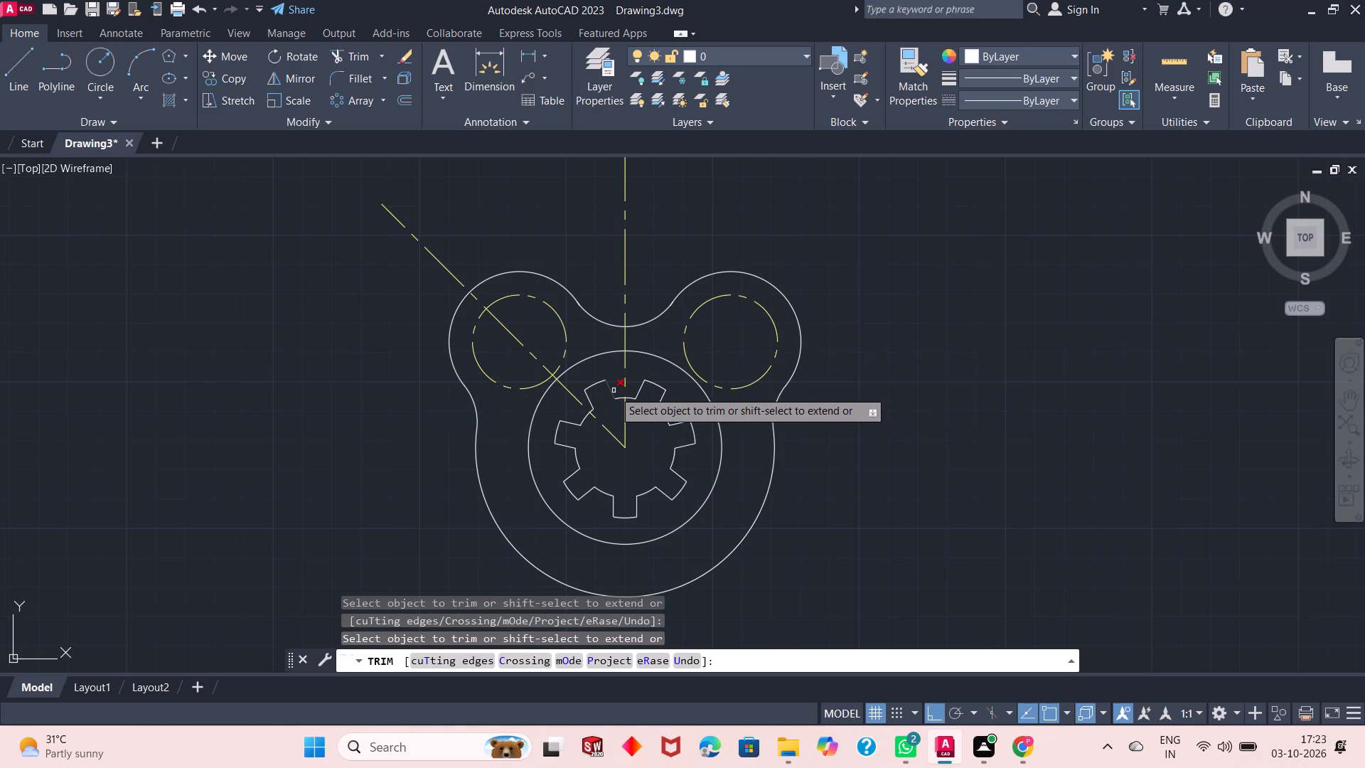
pyautogui.rightClick(849, 407)
pyautogui.click(888, 413)
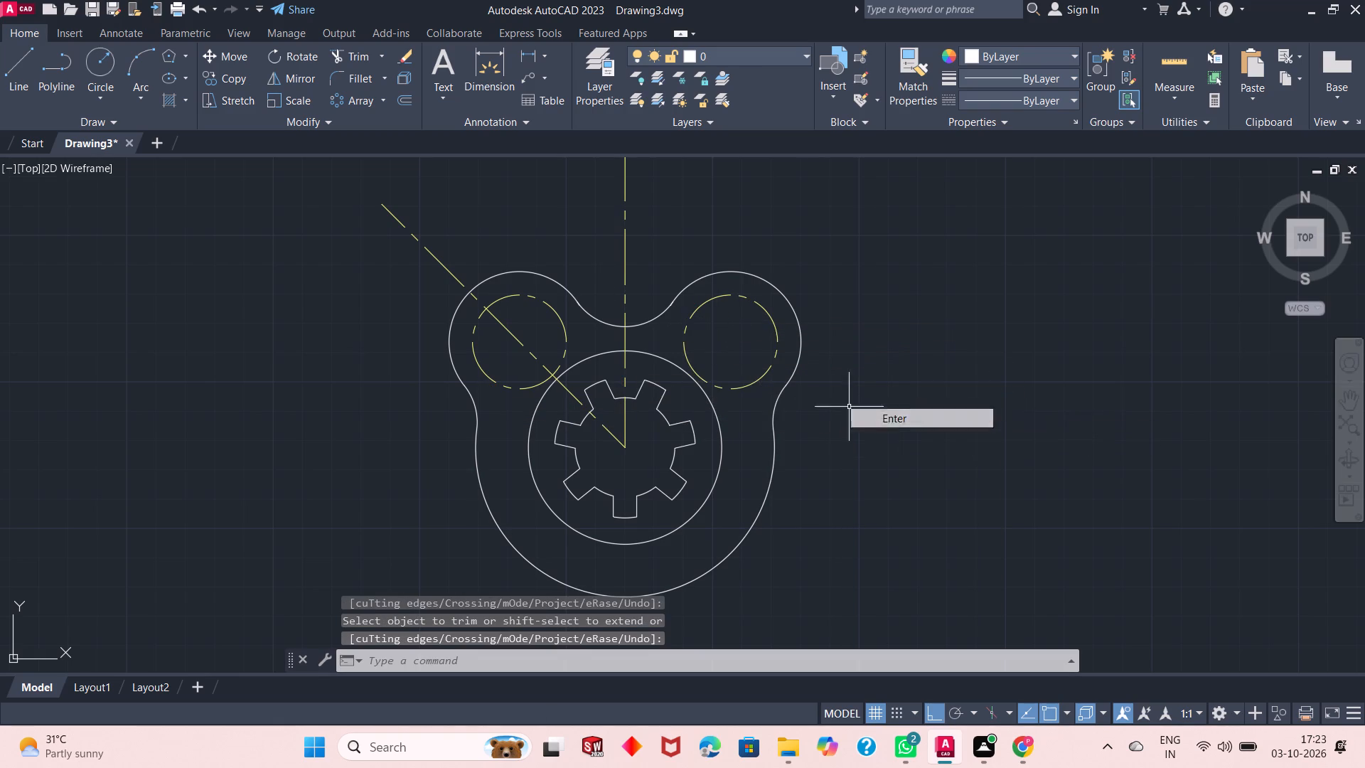
# Make Layer1 current and draw a circle of radius 51 from the common center to the bottom of the outer contour.
pyautogui.click(690, 54)
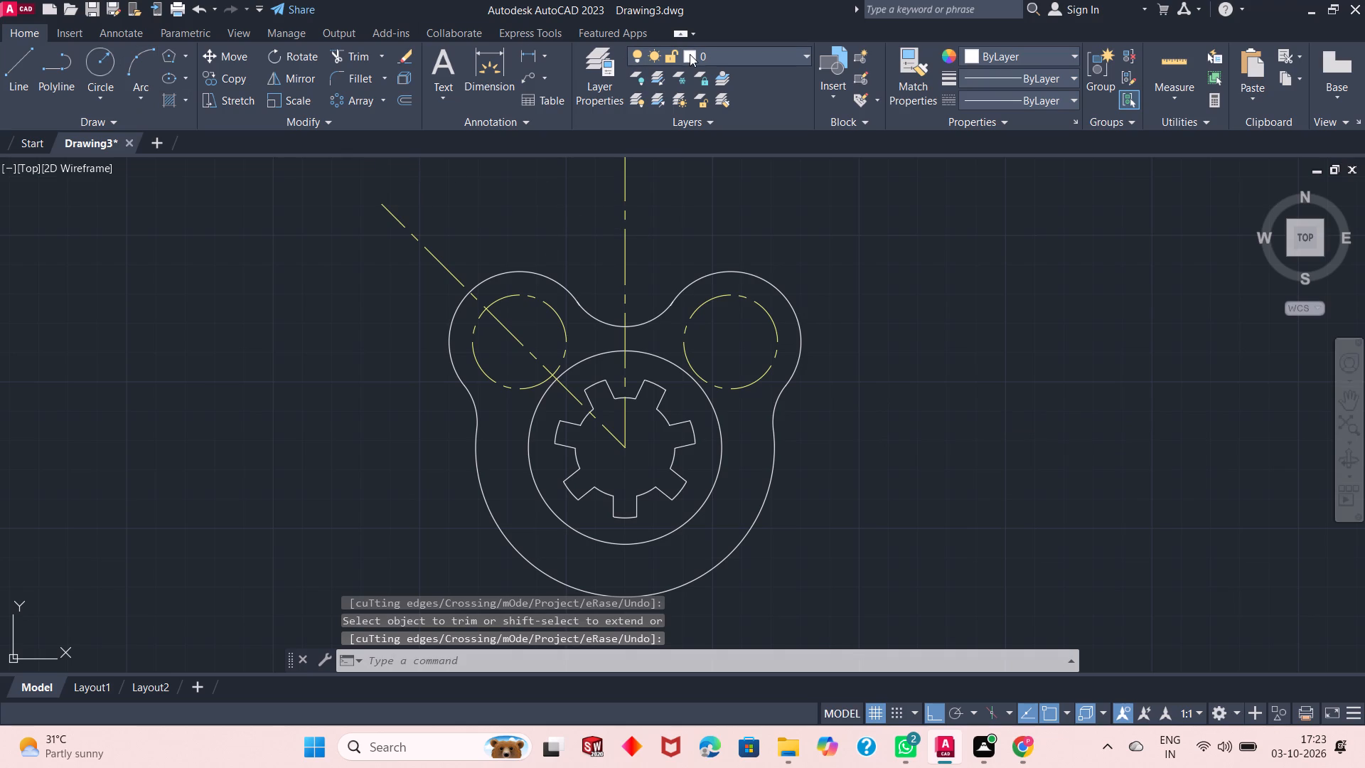
pyautogui.click(747, 76)
pyautogui.click(752, 51)
pyautogui.click(755, 91)
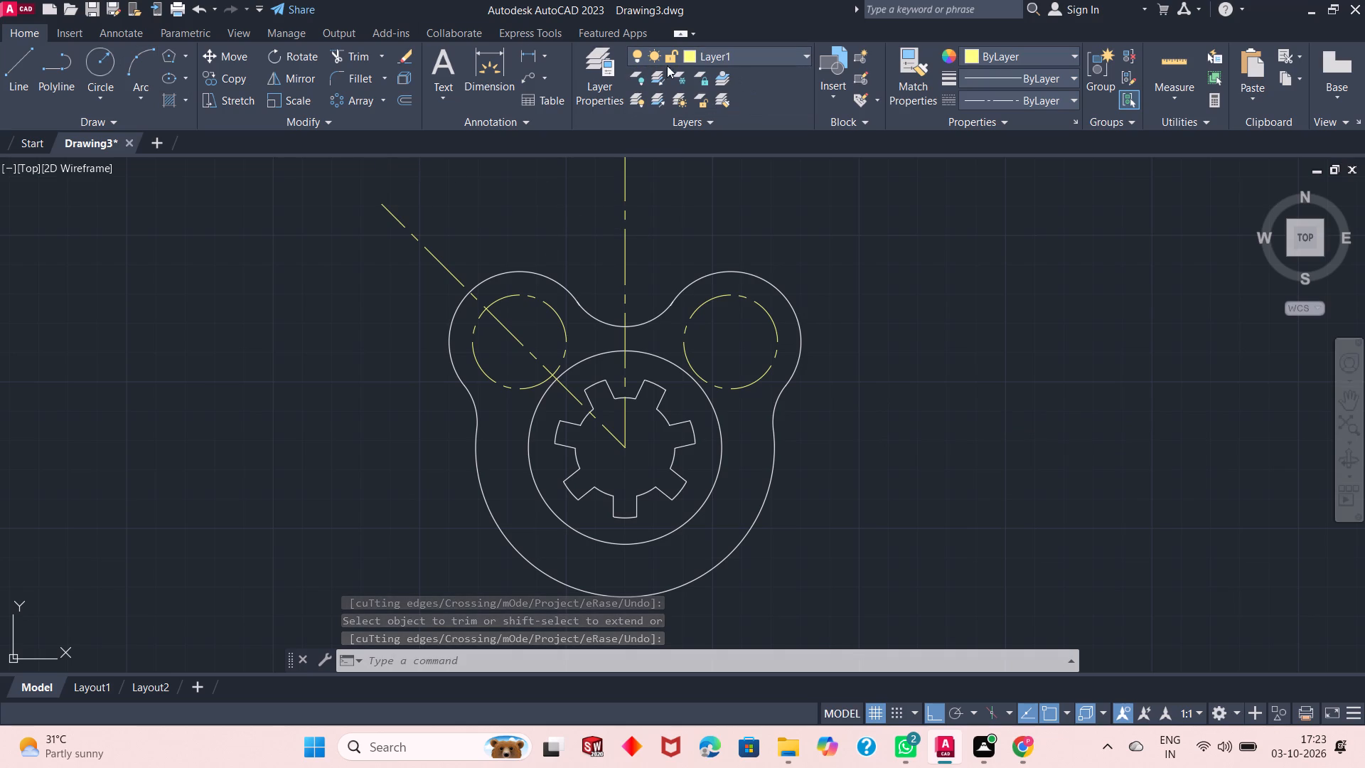
pyautogui.click(102, 74)
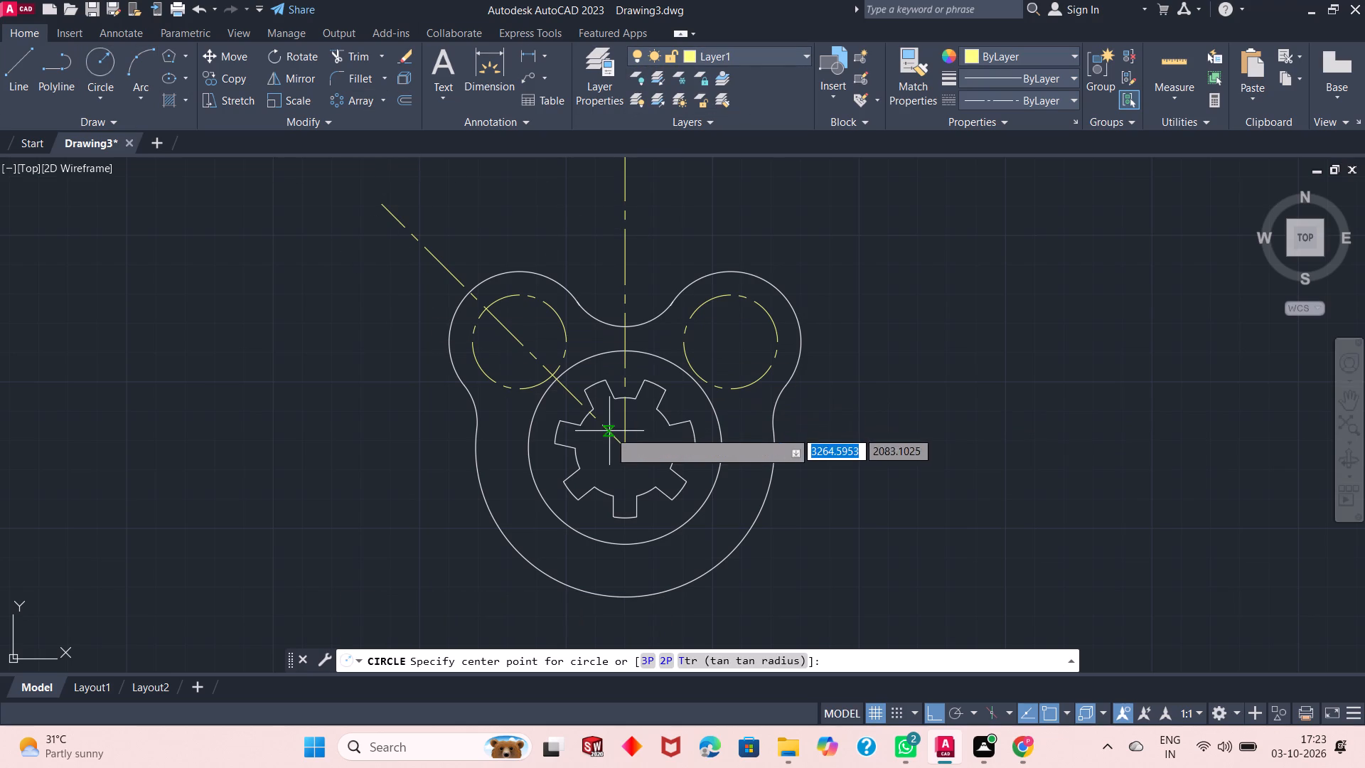
pyautogui.click(624, 445)
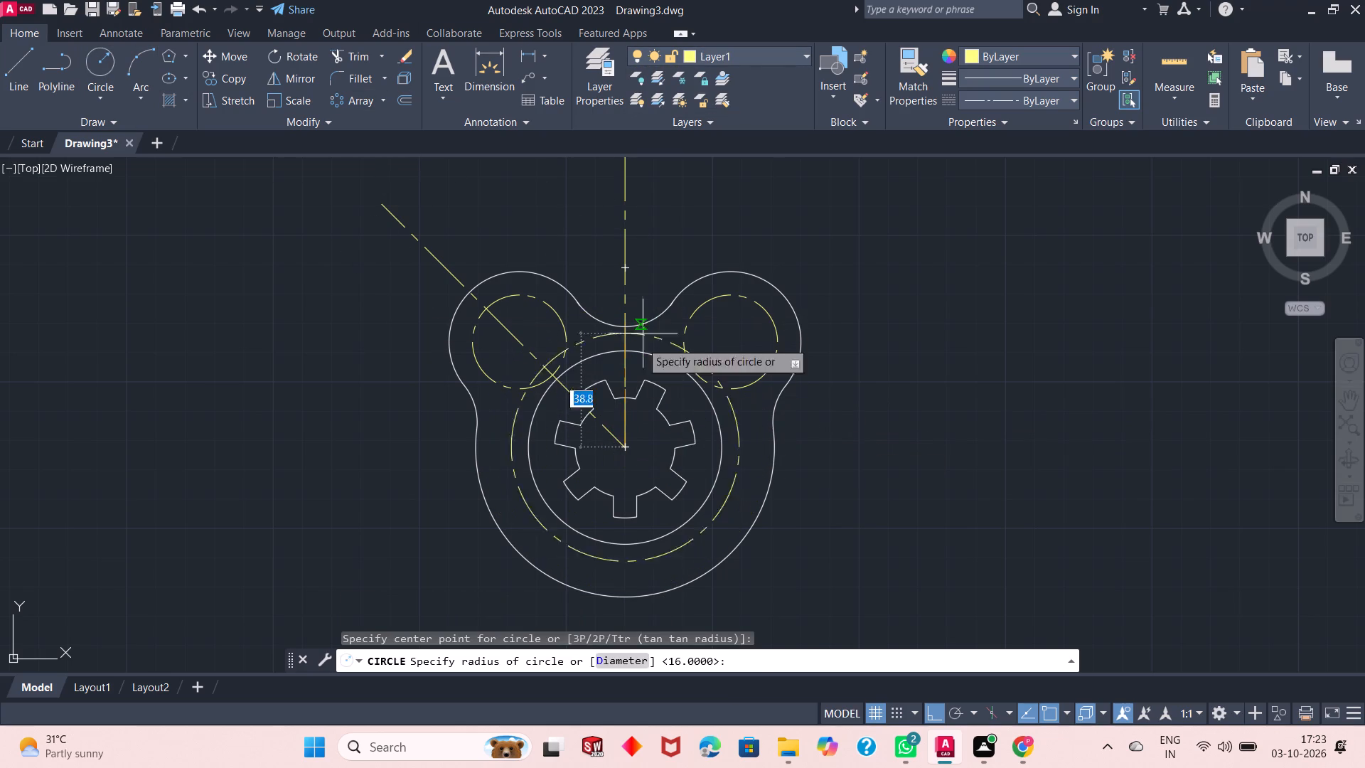
pyautogui.click(623, 598)
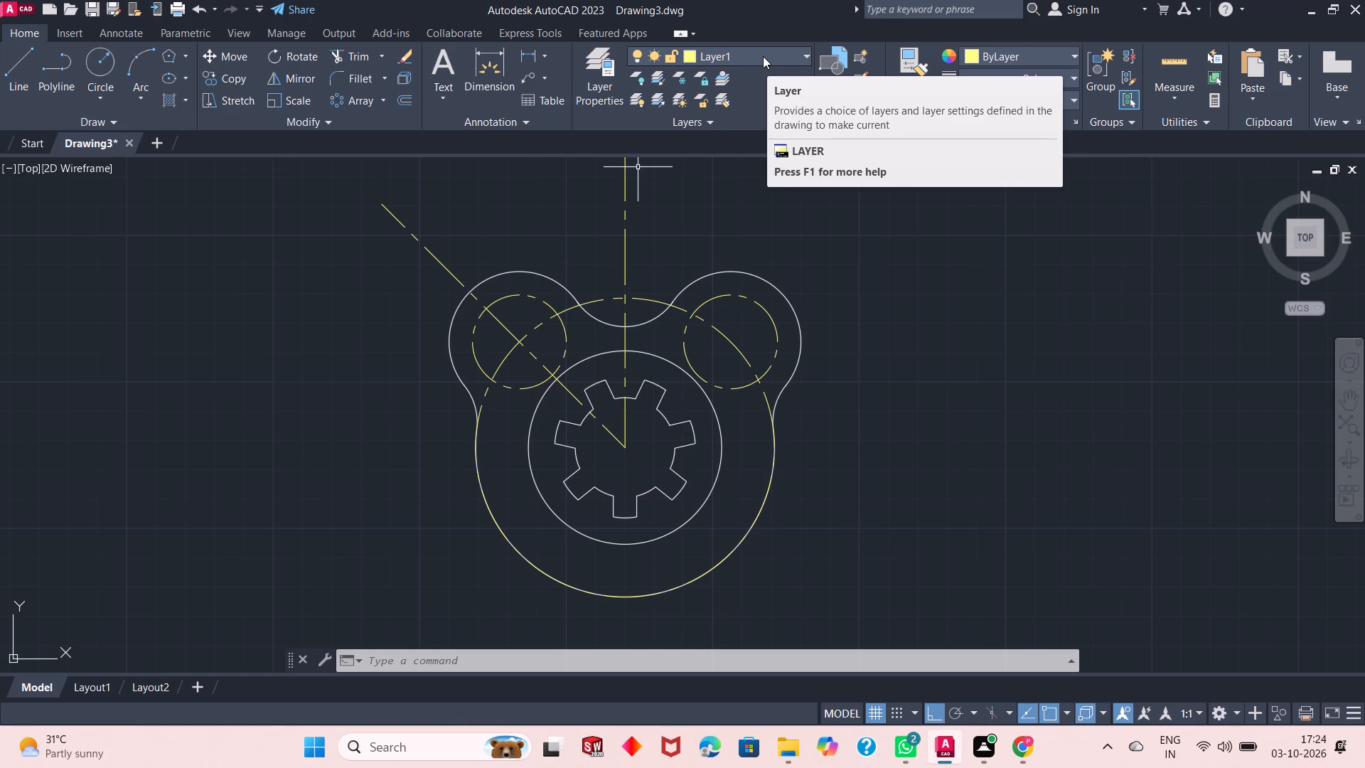
# Draw a horizontal helper line on Layer1 between the lower ends of the two side fillets.
pyautogui.click(23, 67)
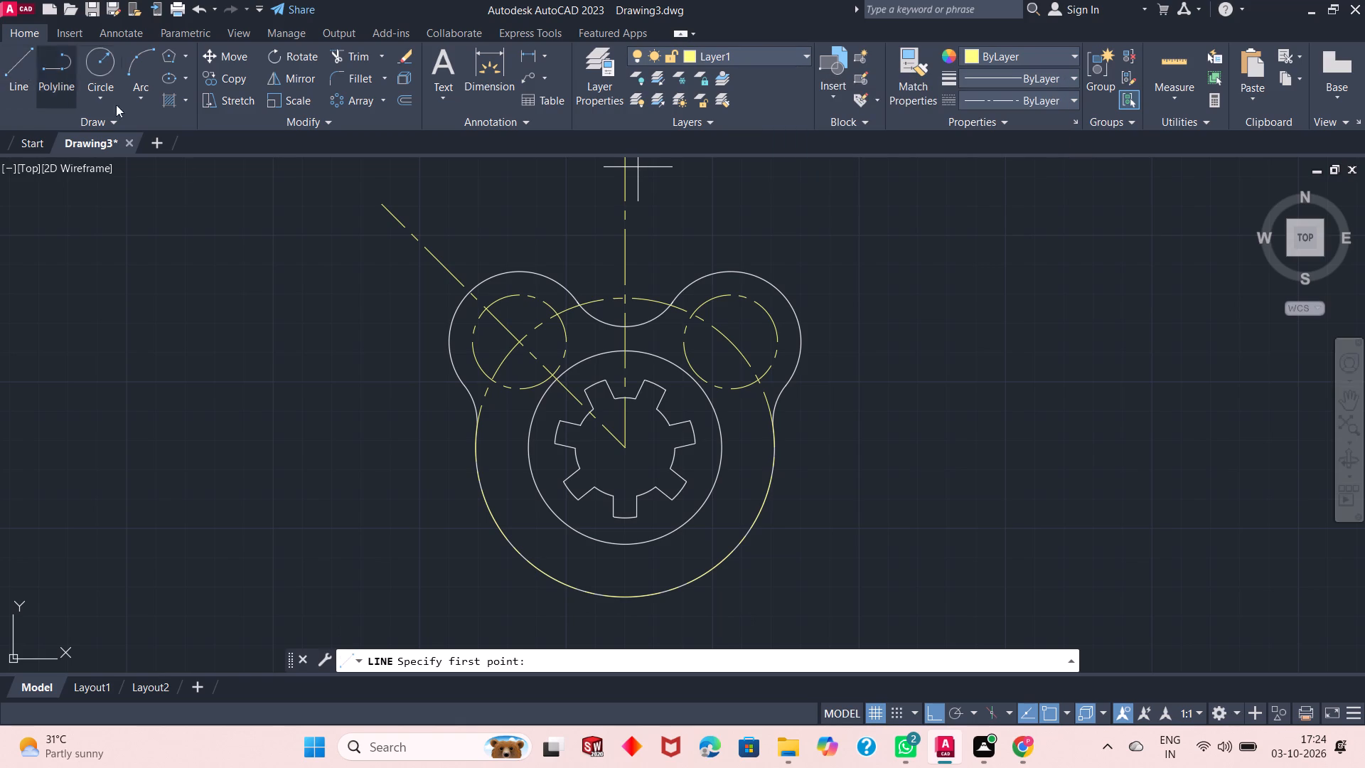
pyautogui.click(481, 426)
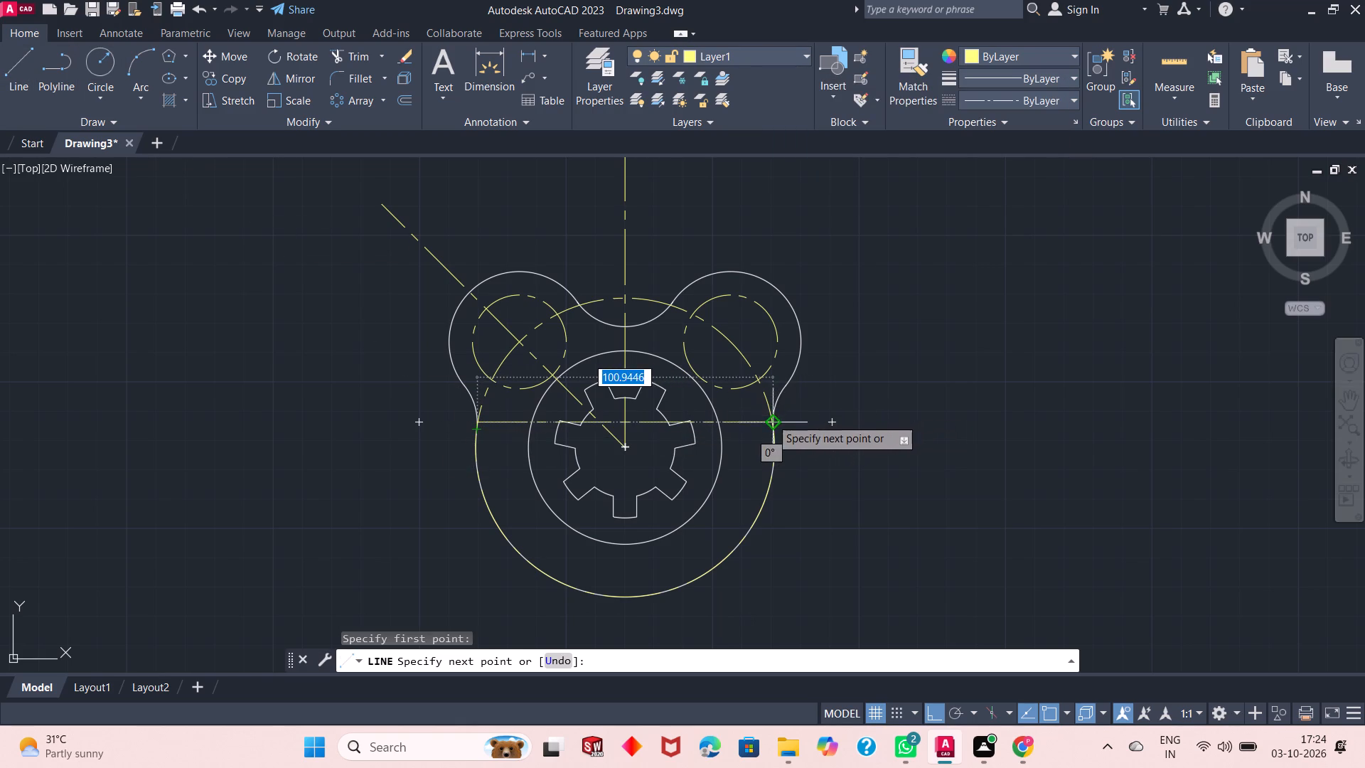
pyautogui.click(770, 420)
pyautogui.rightClick(868, 392)
pyautogui.click(898, 395)
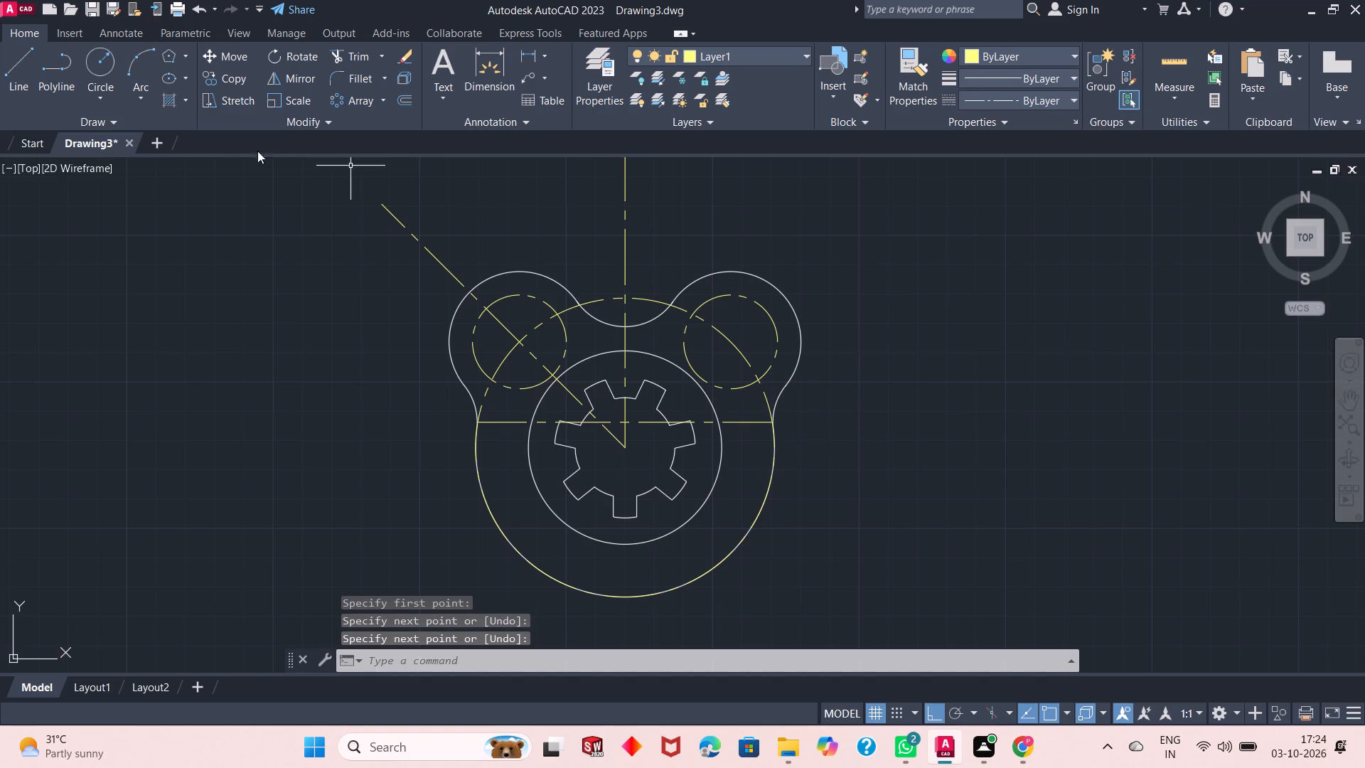
# Trim the Layer1 circle's lower arc below the horizontal helper line, keeping the upper center-line arc.
pyautogui.click(364, 60)
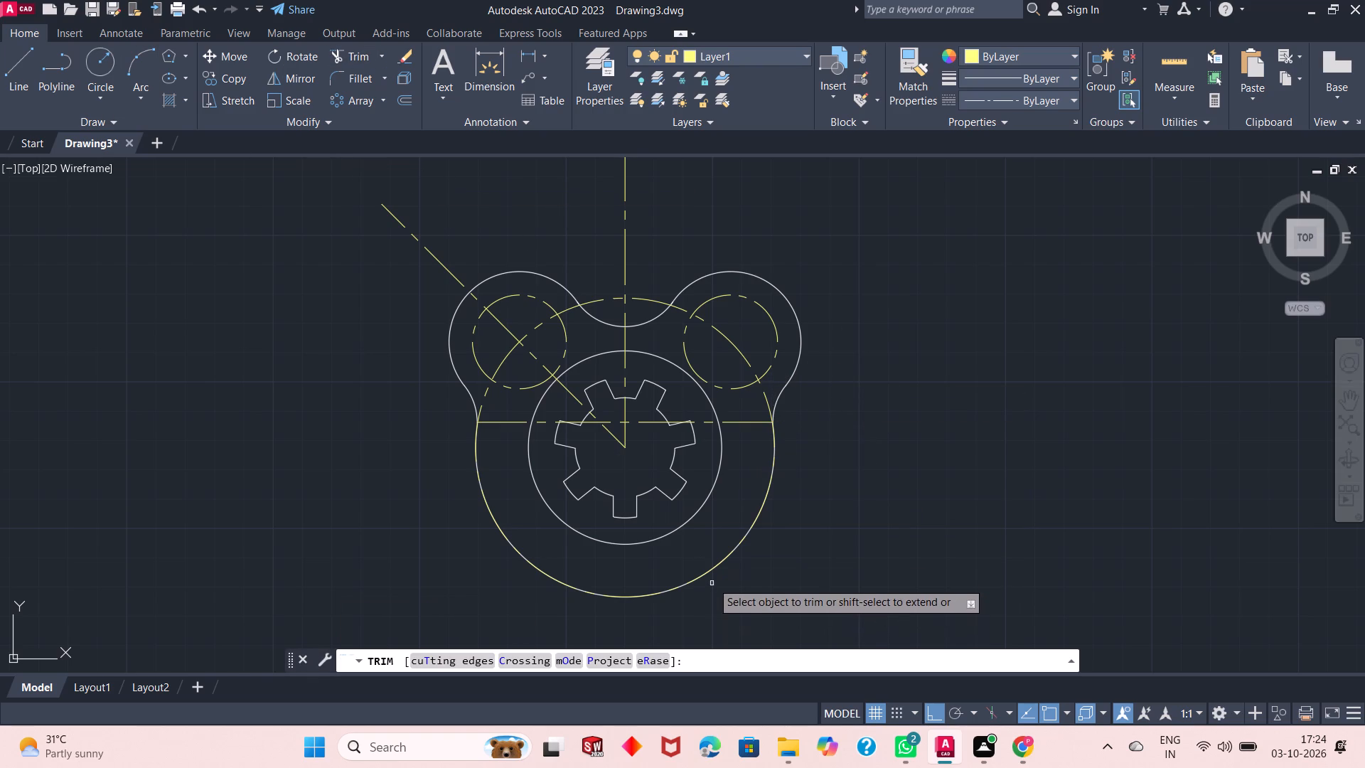
pyautogui.click(713, 566)
pyautogui.rightClick(863, 357)
pyautogui.click(902, 369)
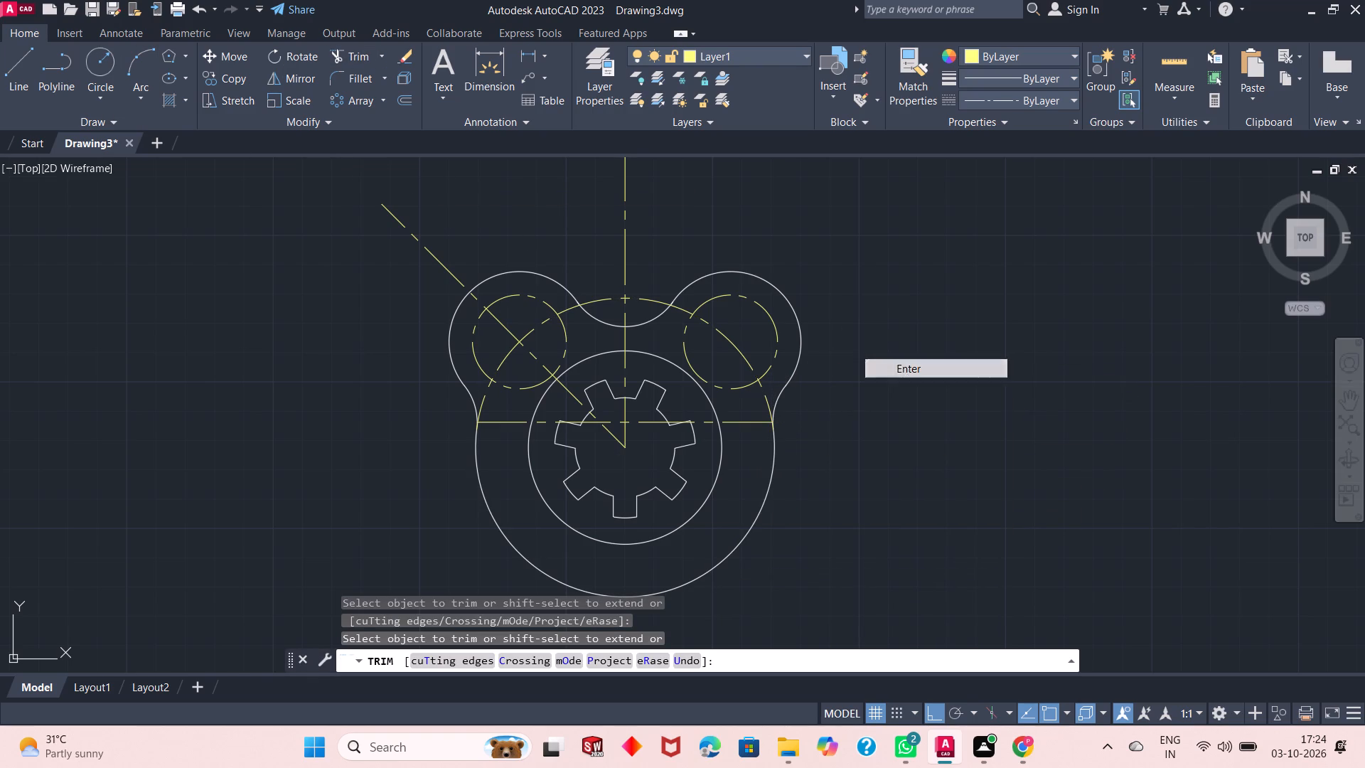
# Erase the horizontal helper line between the two side fillets.
pyautogui.click(741, 422)
pyautogui.rightClick(899, 363)
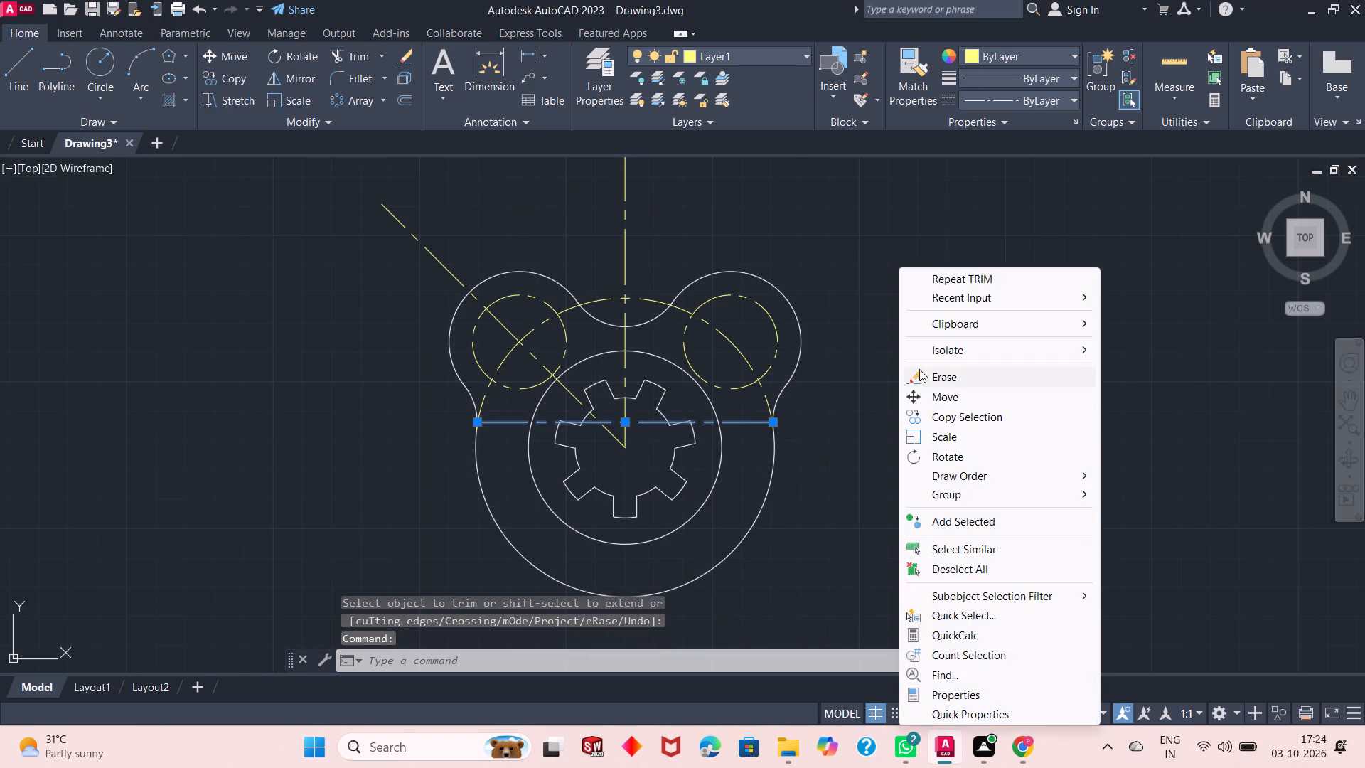
pyautogui.click(927, 375)
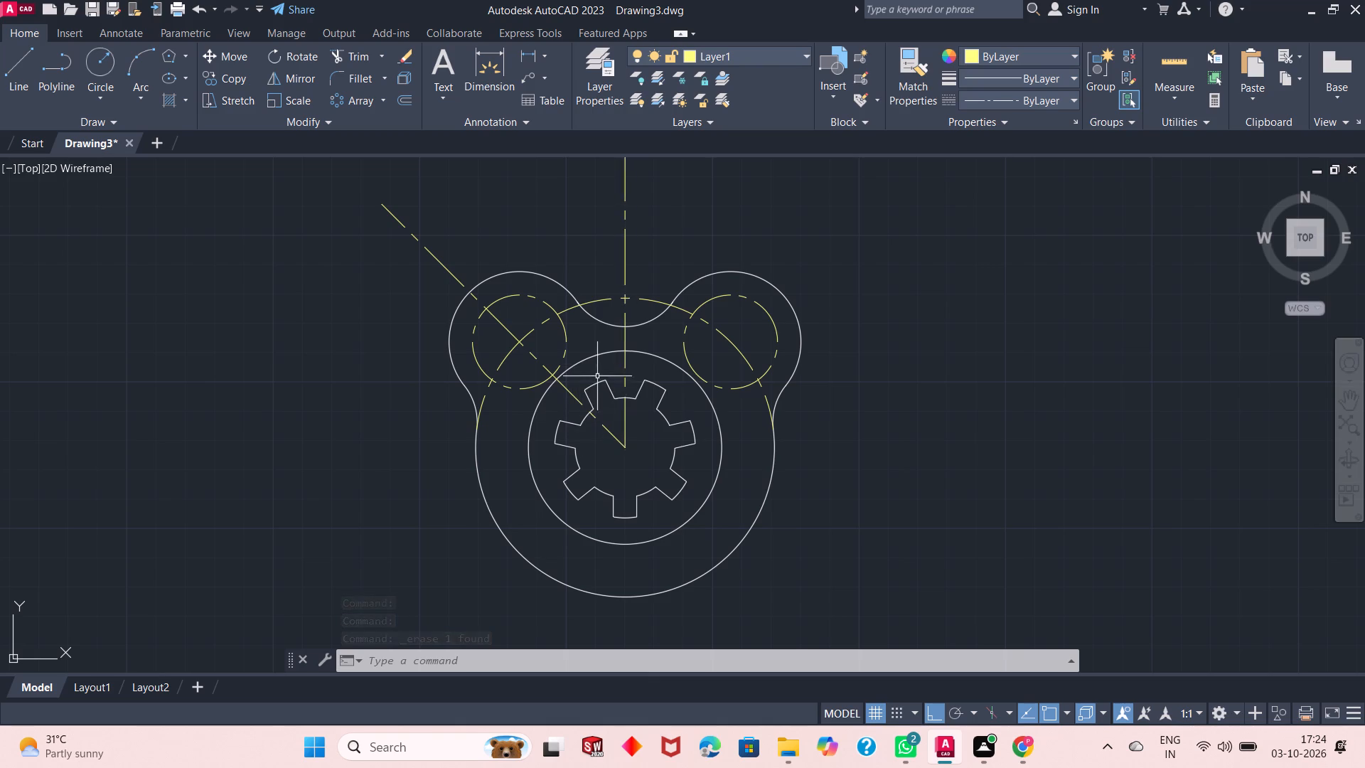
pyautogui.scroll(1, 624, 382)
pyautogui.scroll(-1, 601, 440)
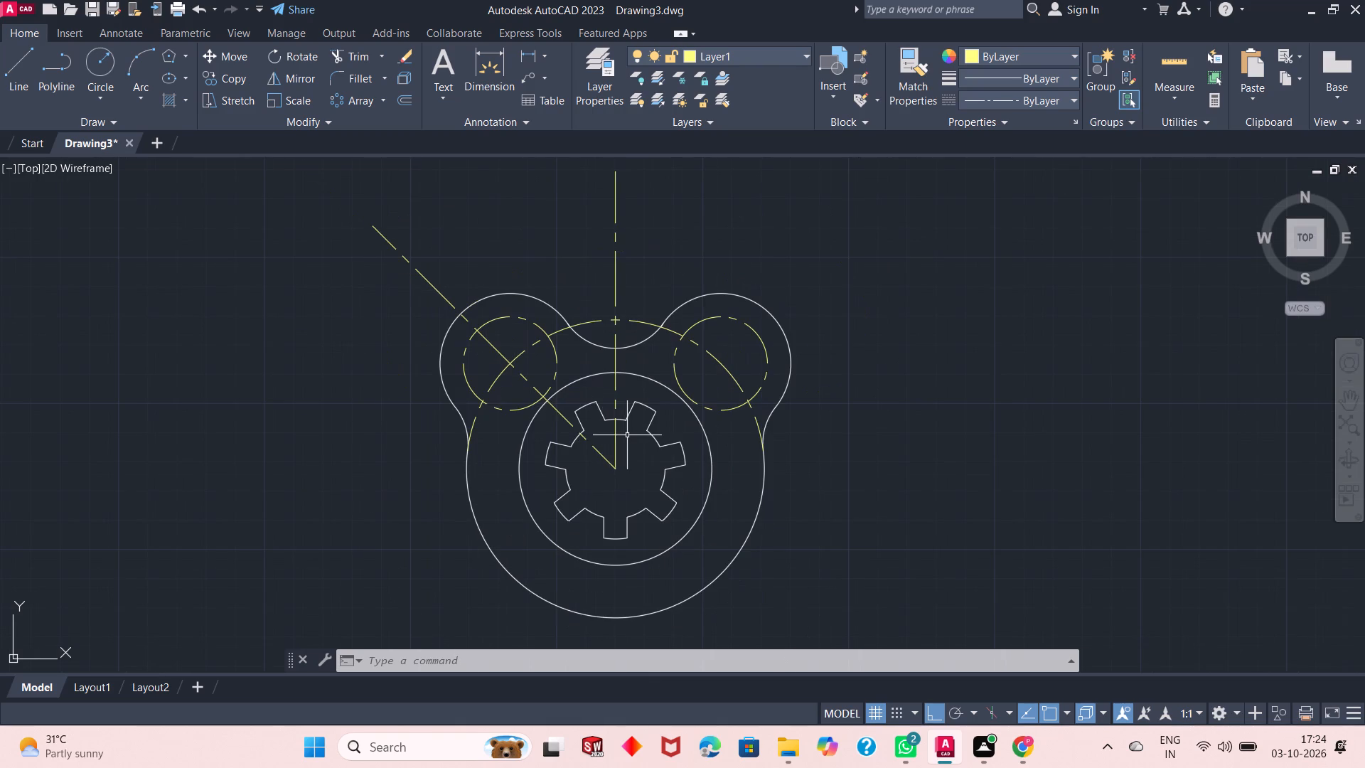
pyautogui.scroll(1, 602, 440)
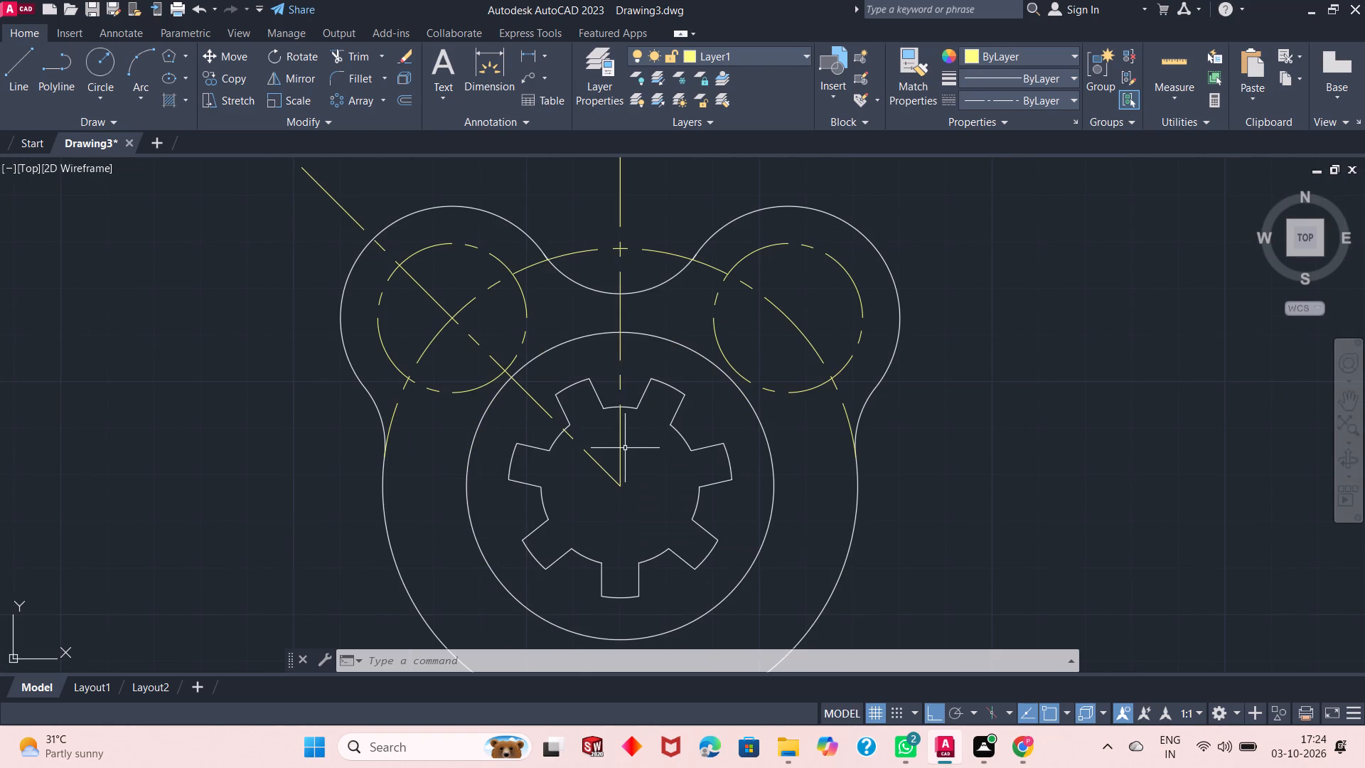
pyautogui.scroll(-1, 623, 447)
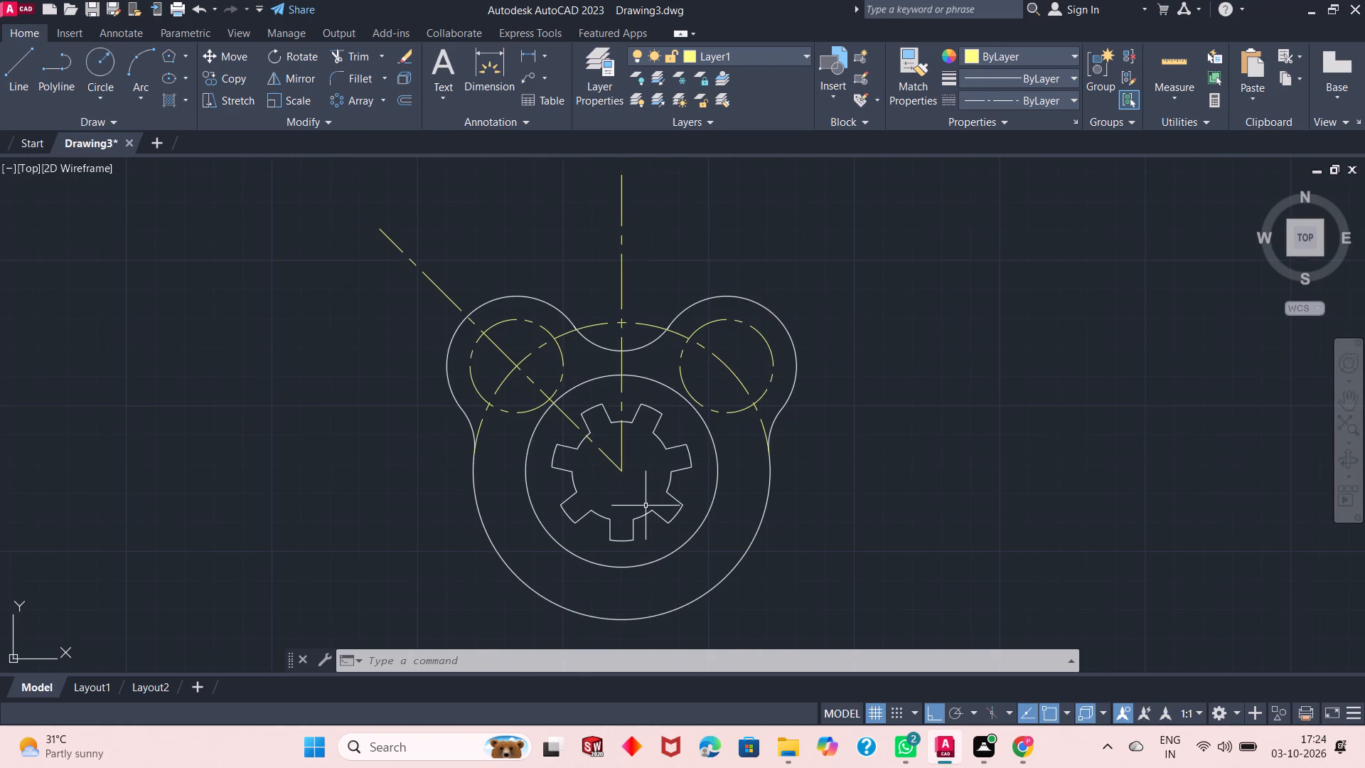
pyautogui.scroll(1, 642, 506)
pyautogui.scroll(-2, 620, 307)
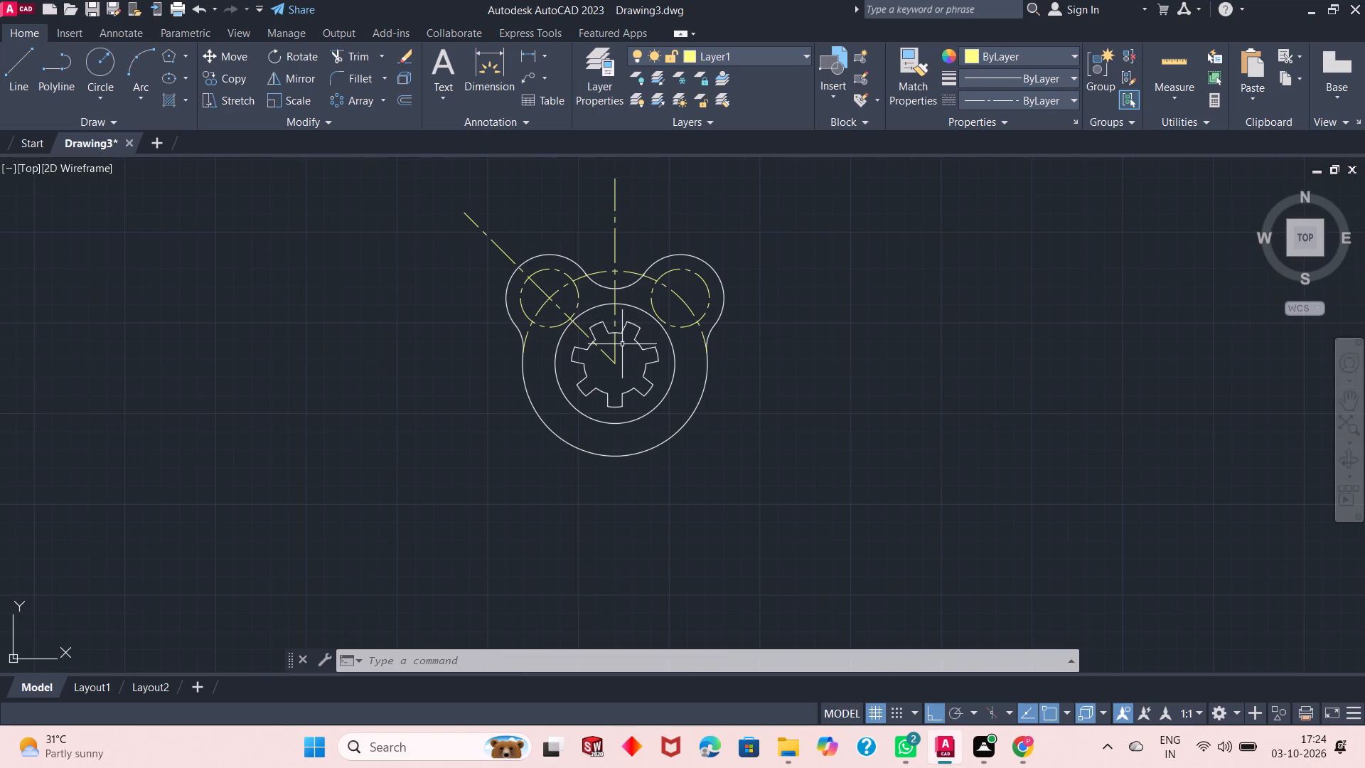
# Make layer 0 current and draw a radius 4 circle where the diagonal center line crosses the left lobe's dashed circle at its outer side.
pyautogui.scroll(2, 609, 272)
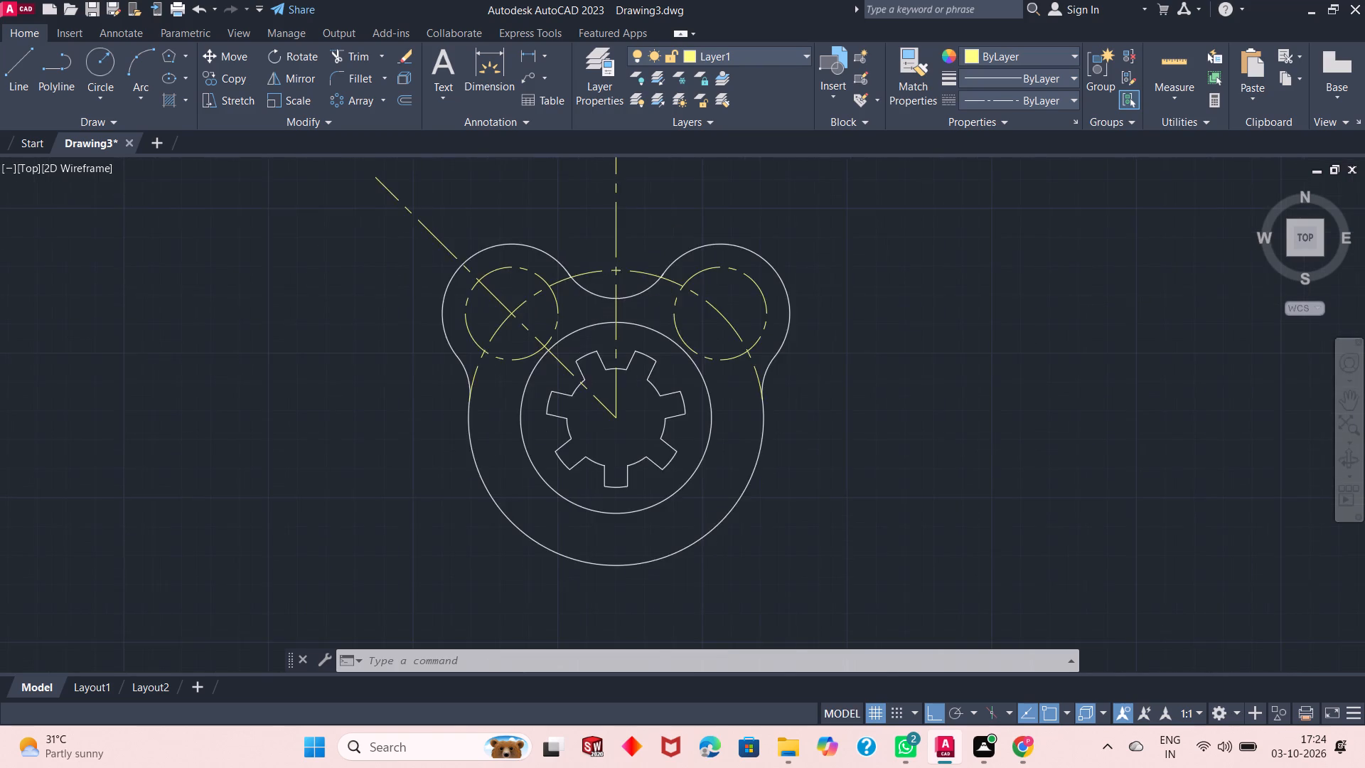
pyautogui.scroll(-1, 614, 273)
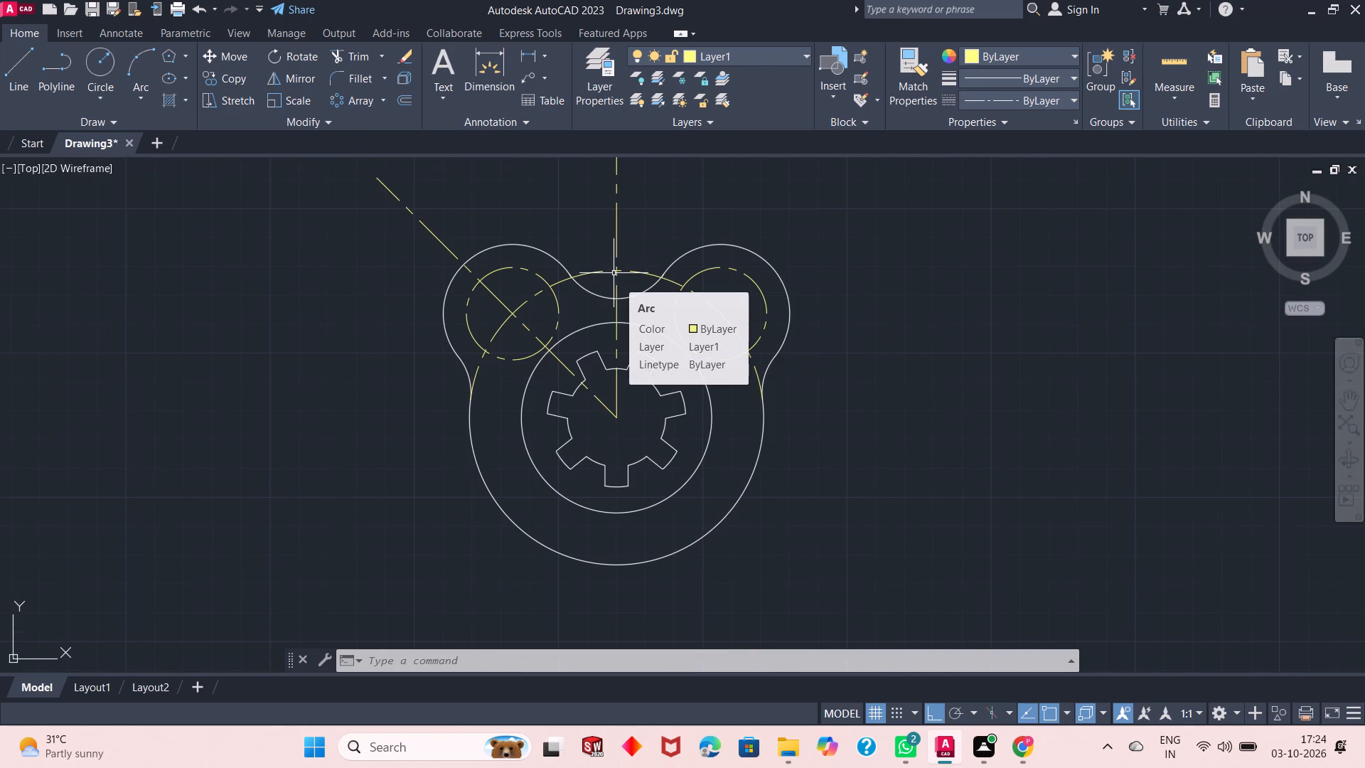
pyautogui.scroll(1, 574, 274)
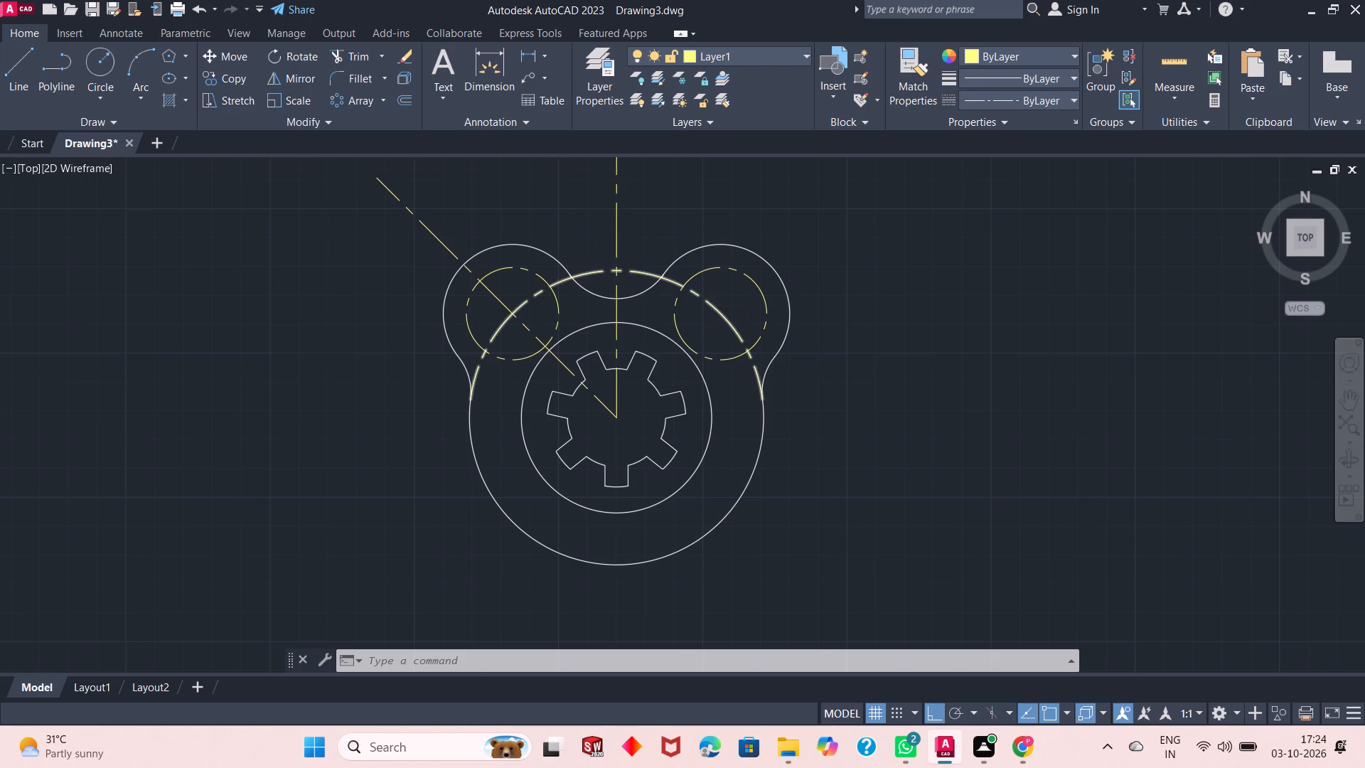
pyautogui.click(740, 56)
pyautogui.click(744, 74)
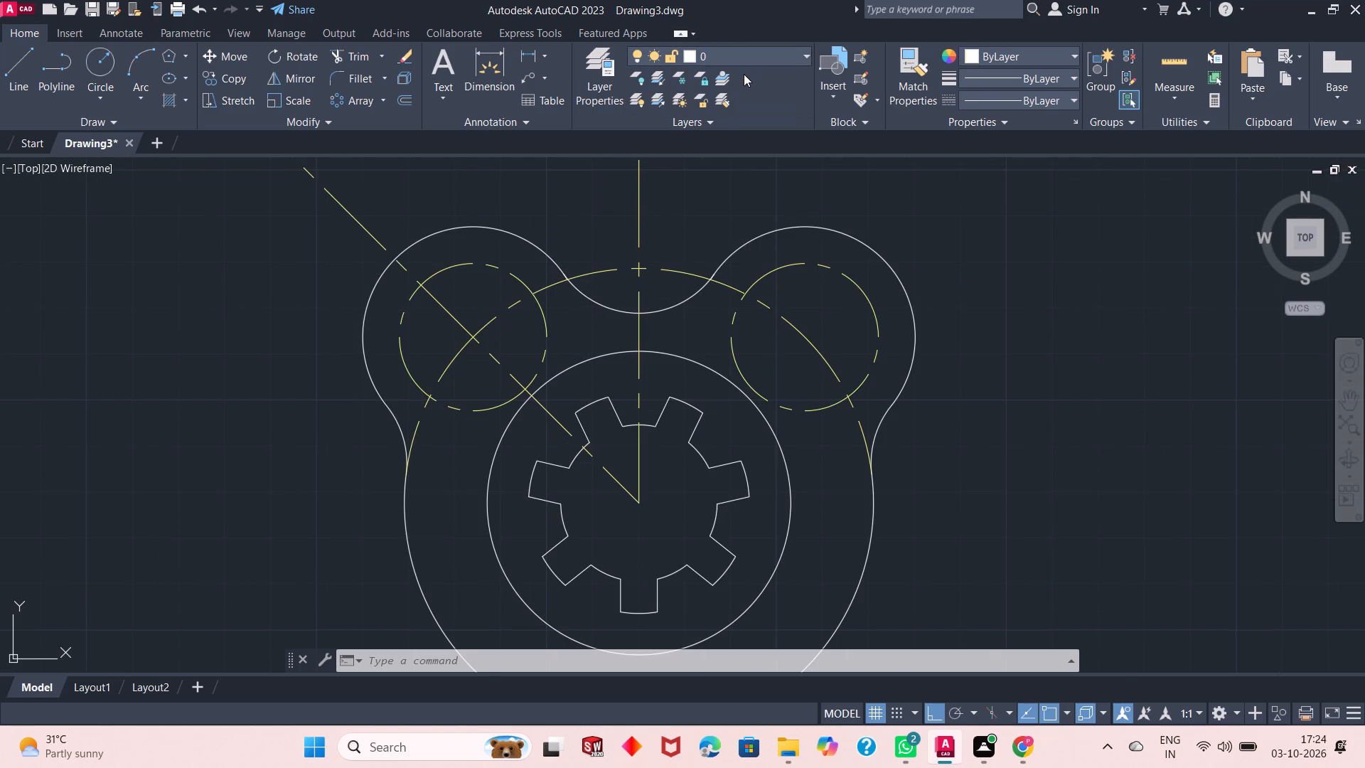
pyautogui.click(100, 69)
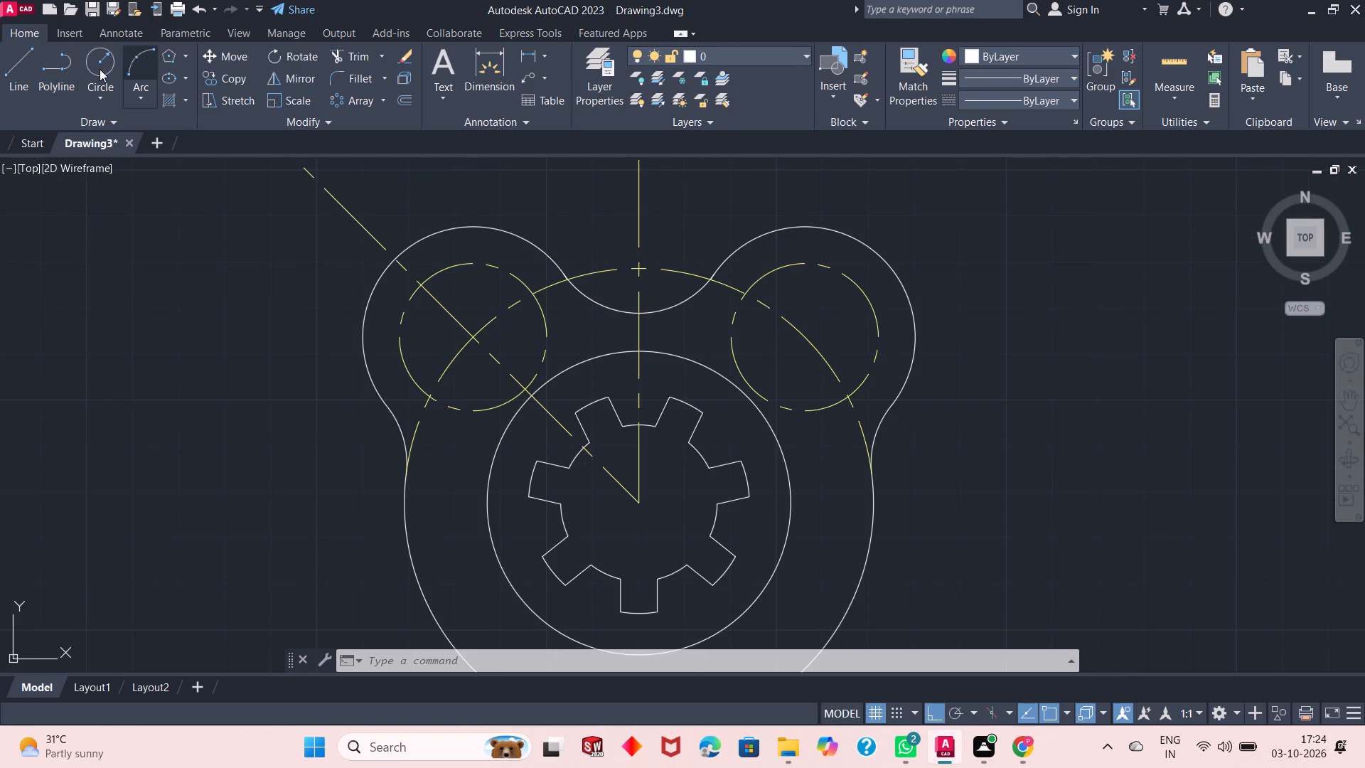
pyautogui.click(417, 280)
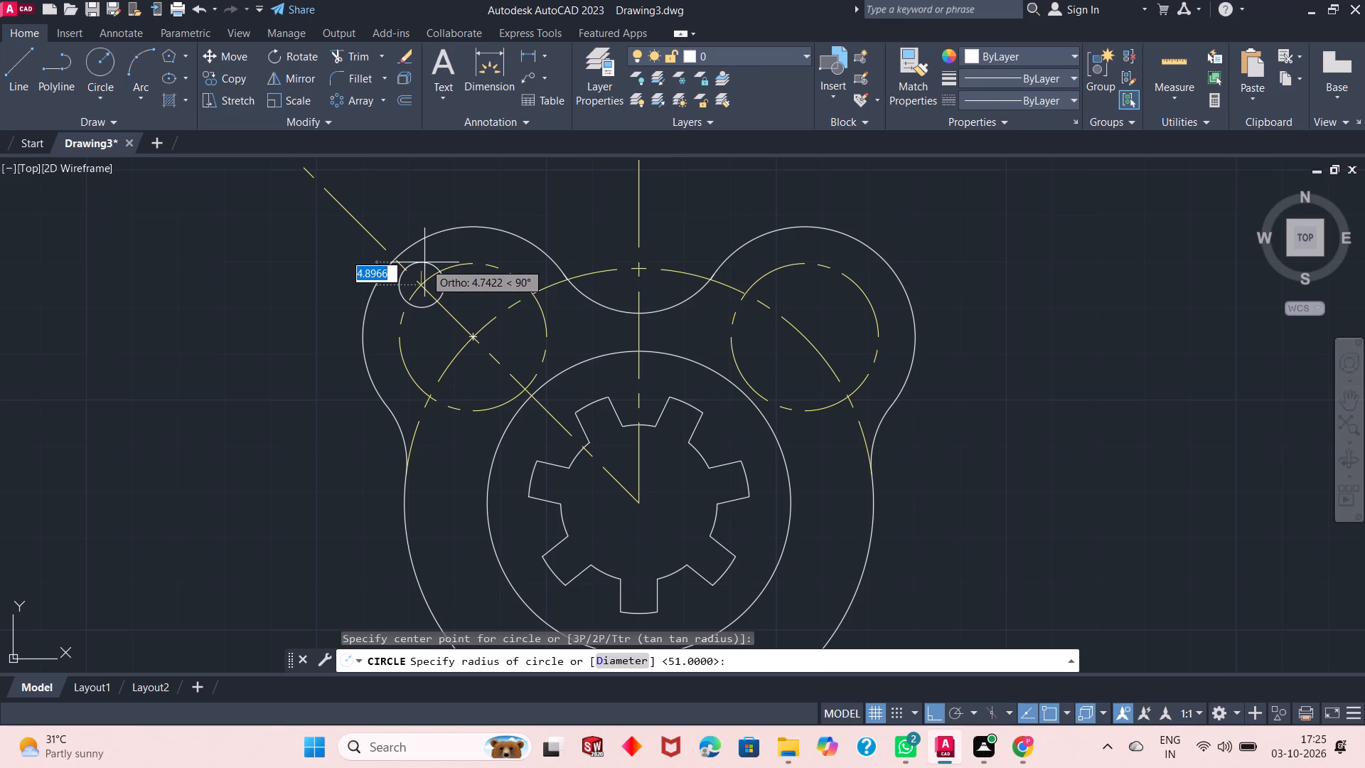
pyautogui.press('4')
pyautogui.press('Return')
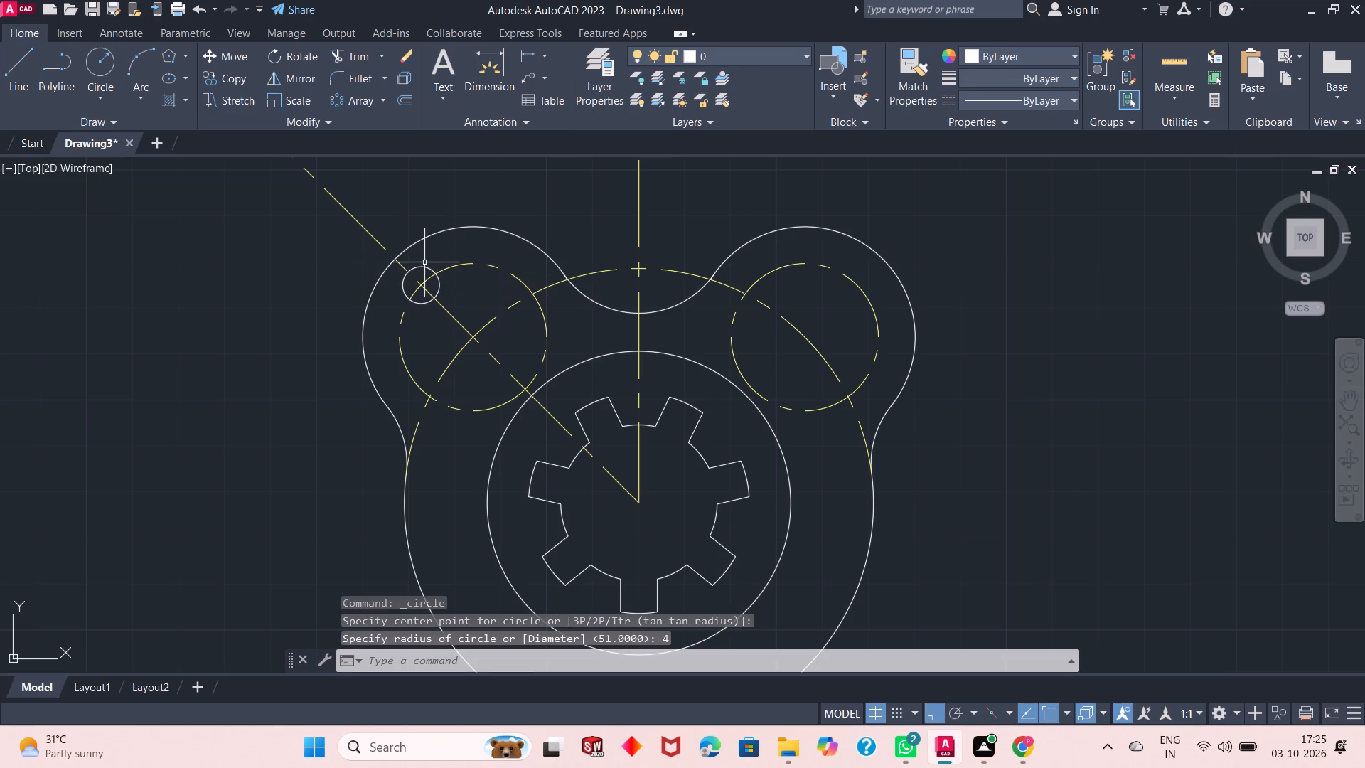
# Polar array the small radius 4 circle around the left lobe's center with 3 items over 360 degrees.
pyautogui.click(429, 266)
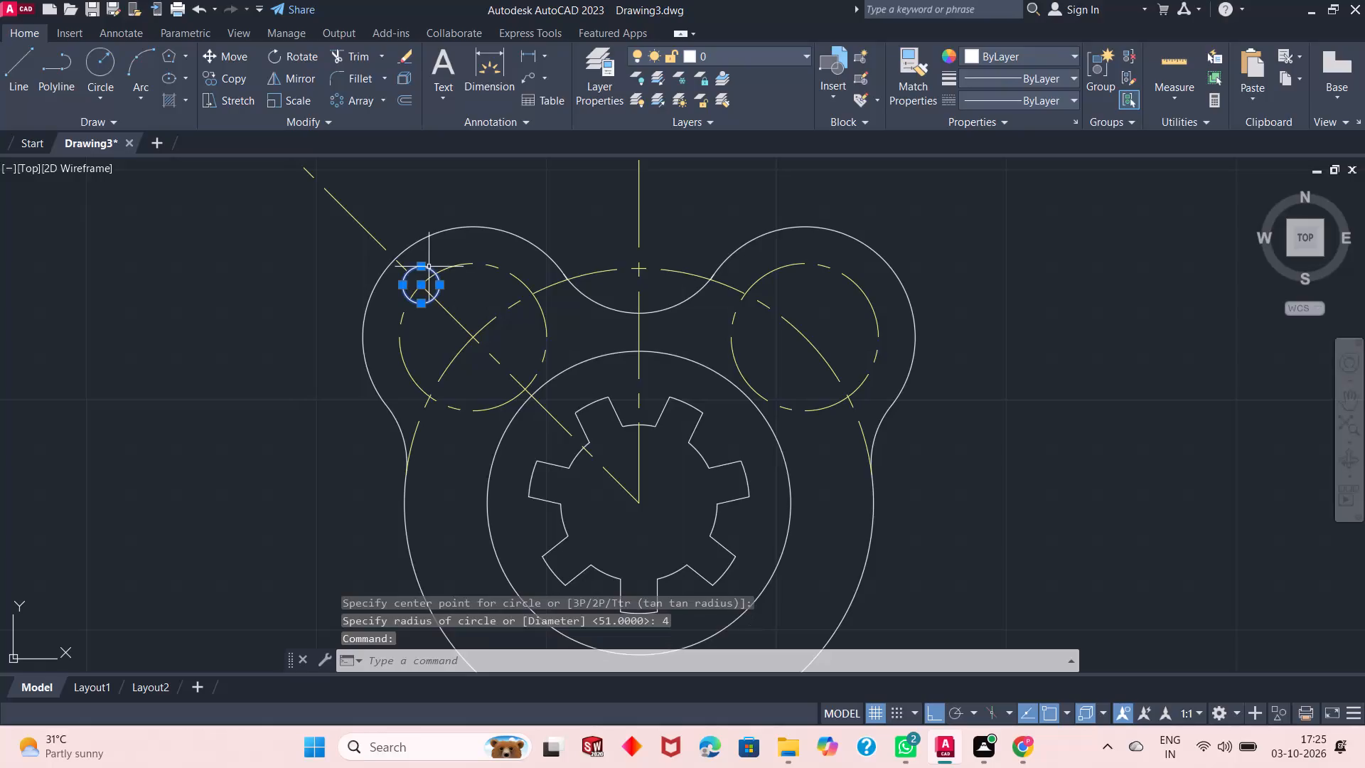
pyautogui.click(350, 106)
pyautogui.click(476, 340)
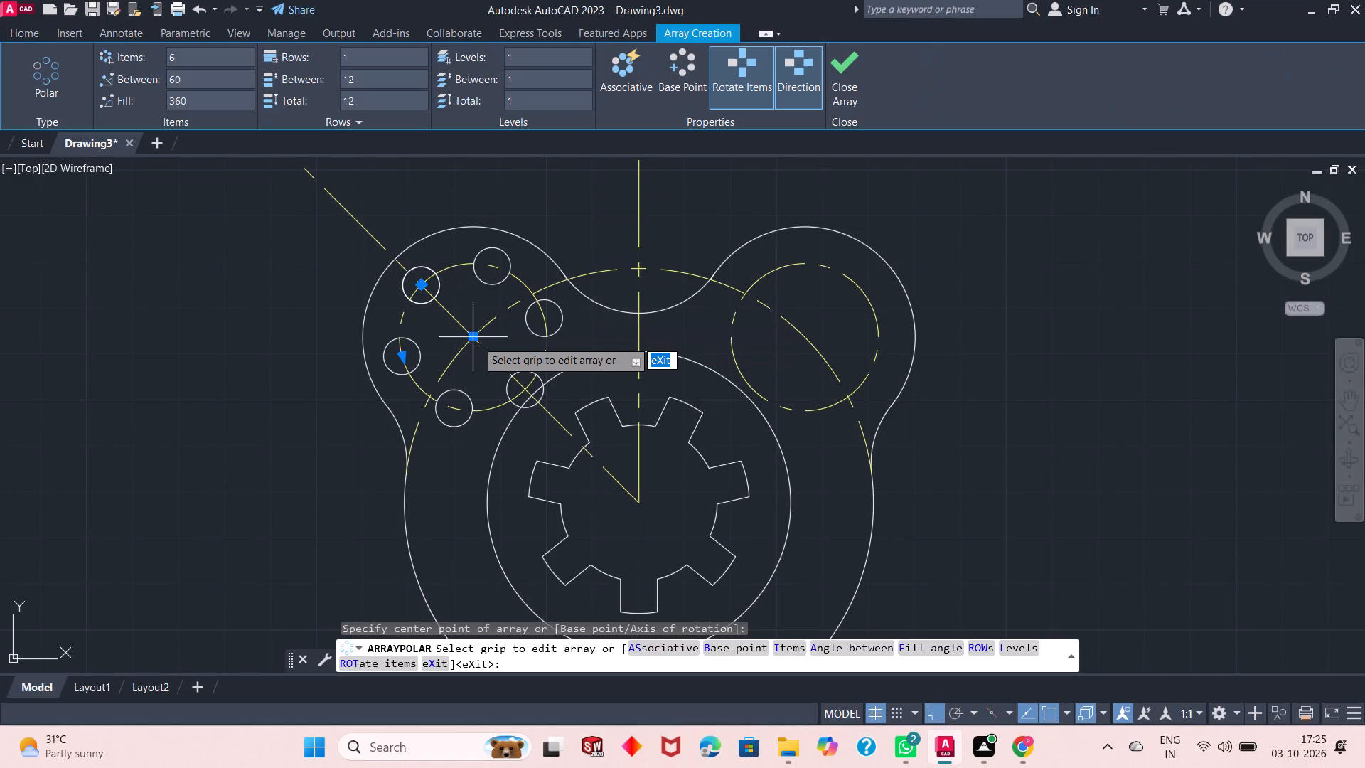
pyautogui.doubleClick(183, 56)
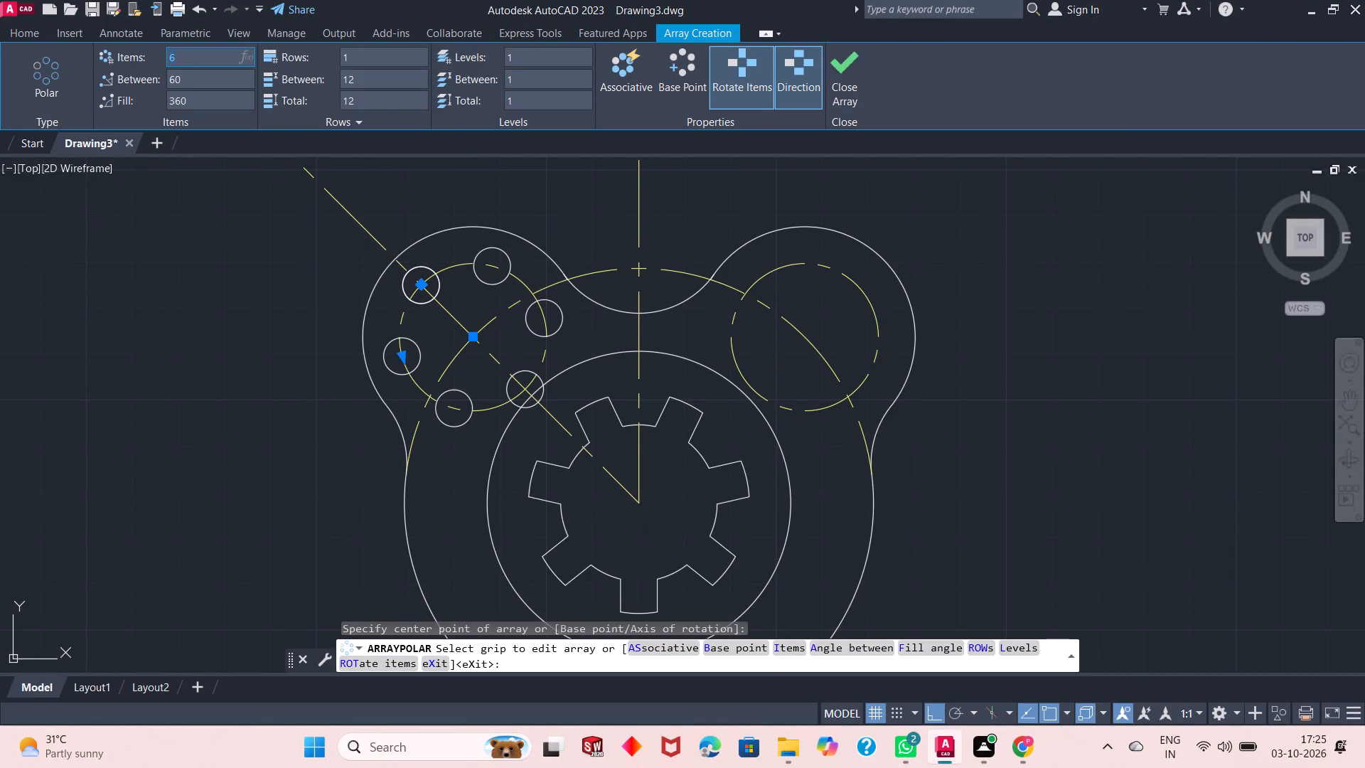
pyautogui.press('3')
pyautogui.press('Return')
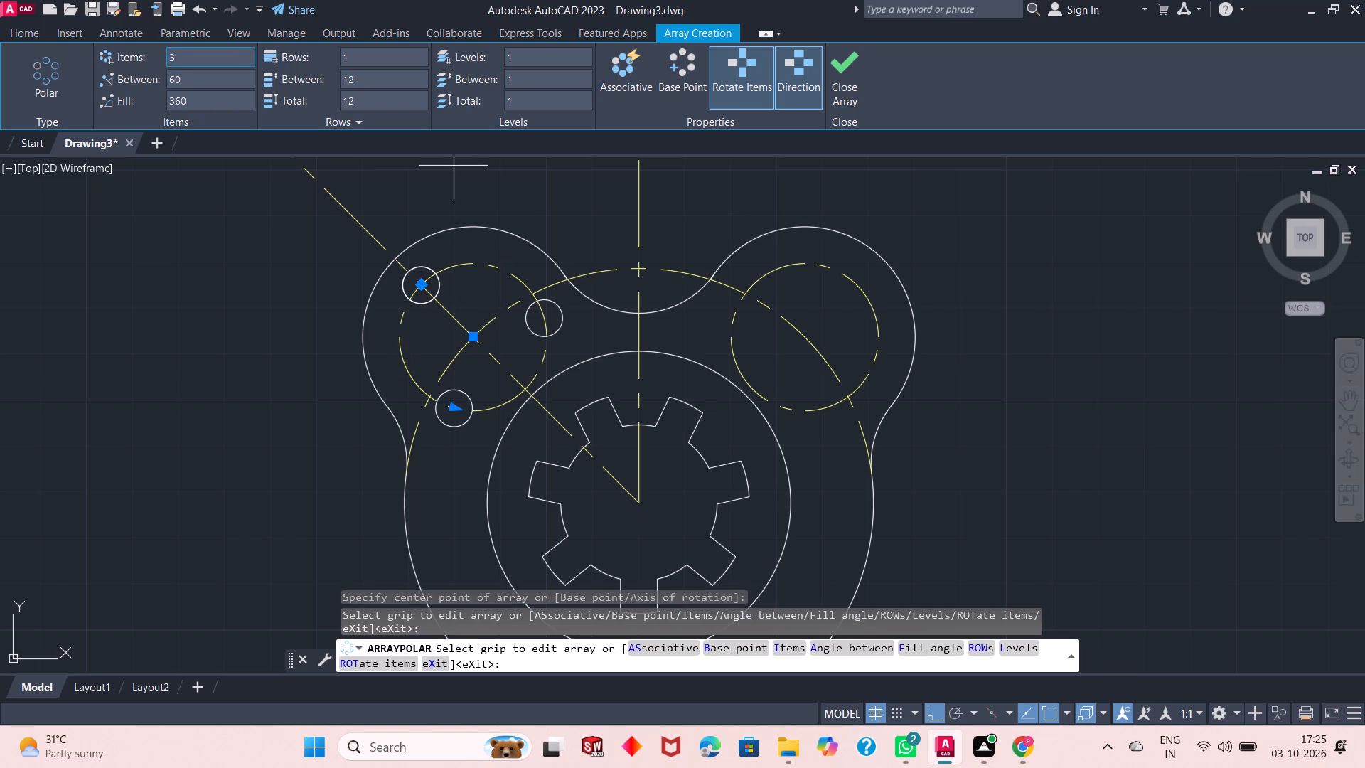
pyautogui.click(838, 75)
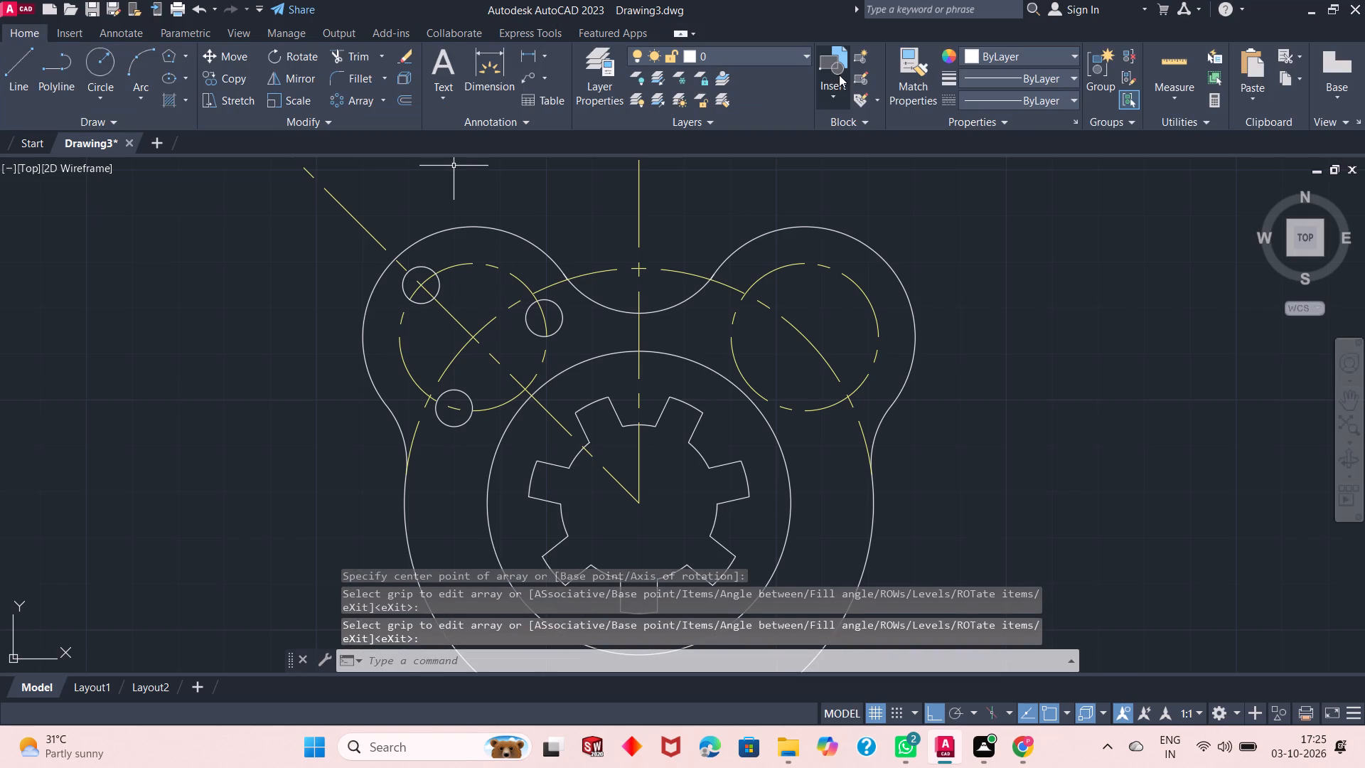
pyautogui.click(95, 65)
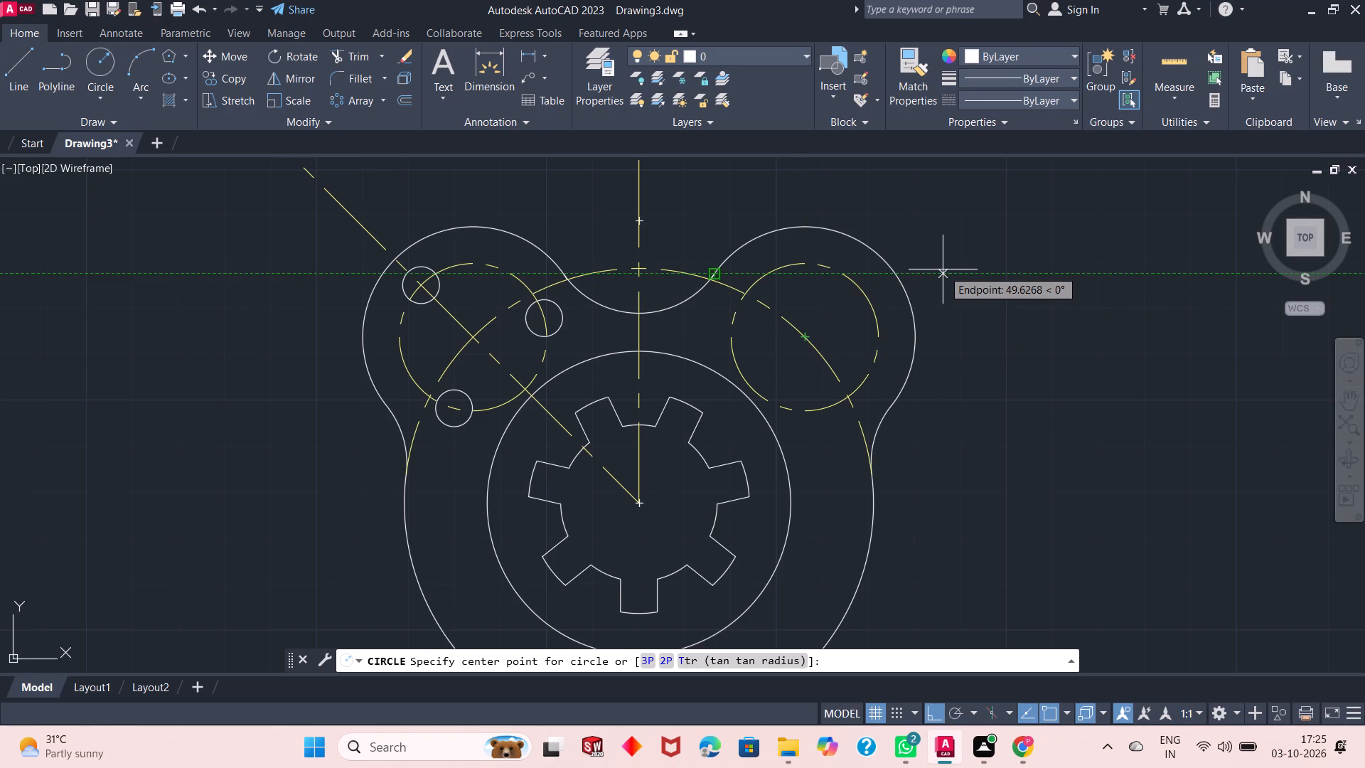
pyautogui.press('Escape')
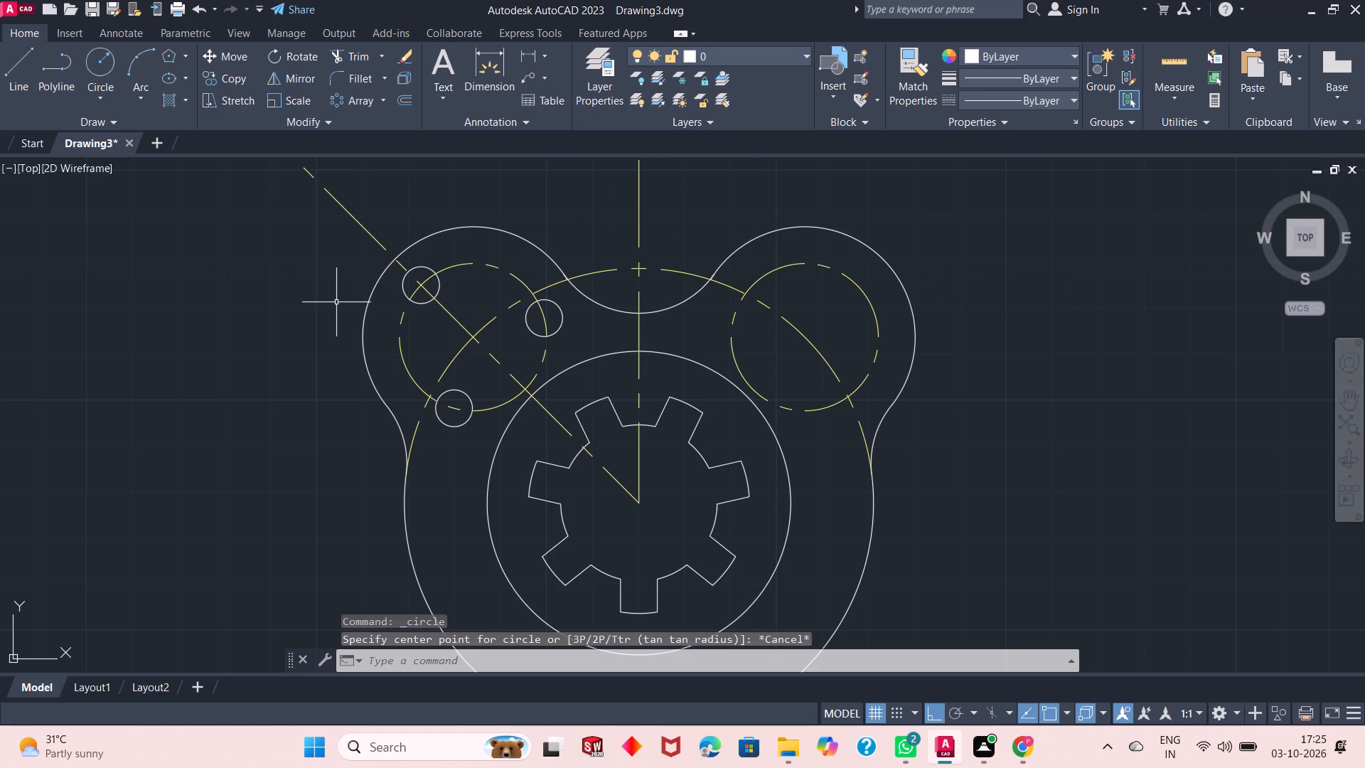
# Polar array the left diagonal center line about the common center with 2 items and 270 degrees between them.
pyautogui.click(363, 228)
pyautogui.click(358, 108)
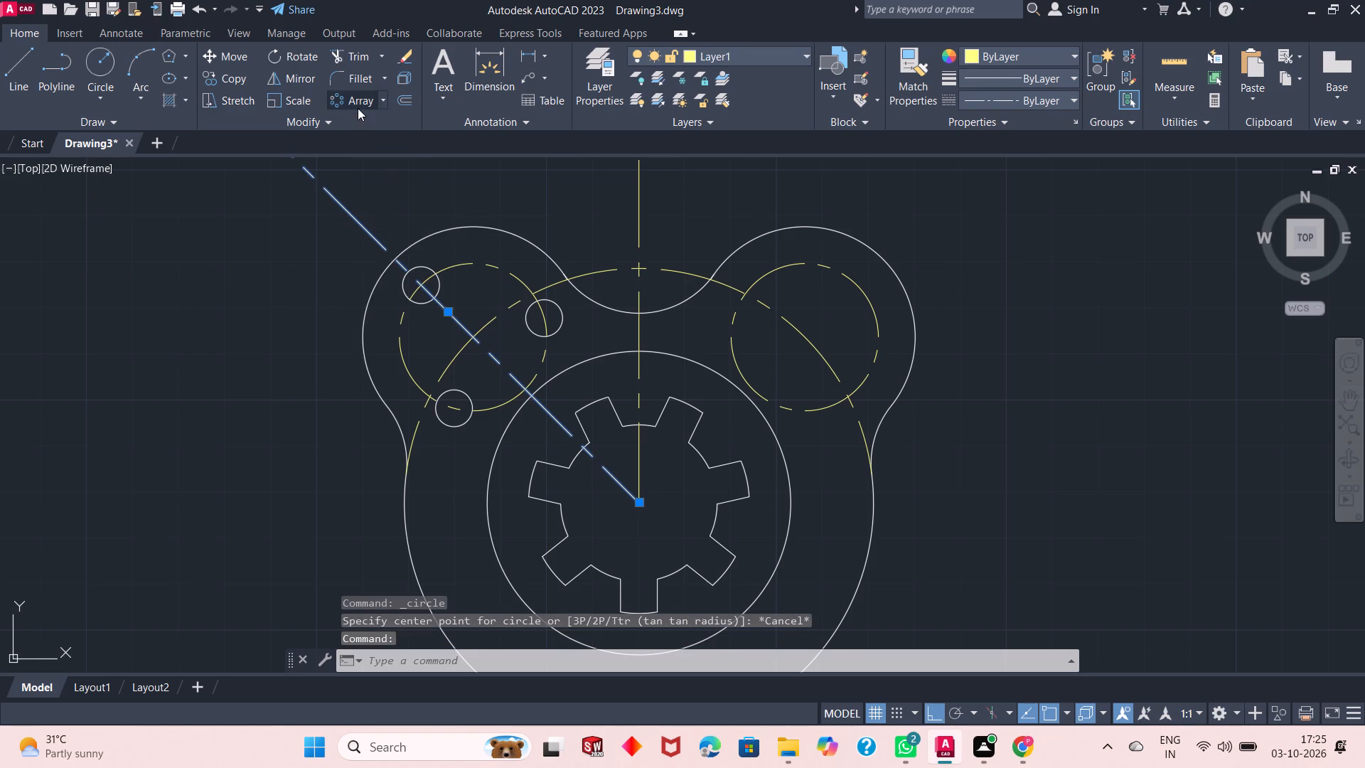
pyautogui.click(641, 506)
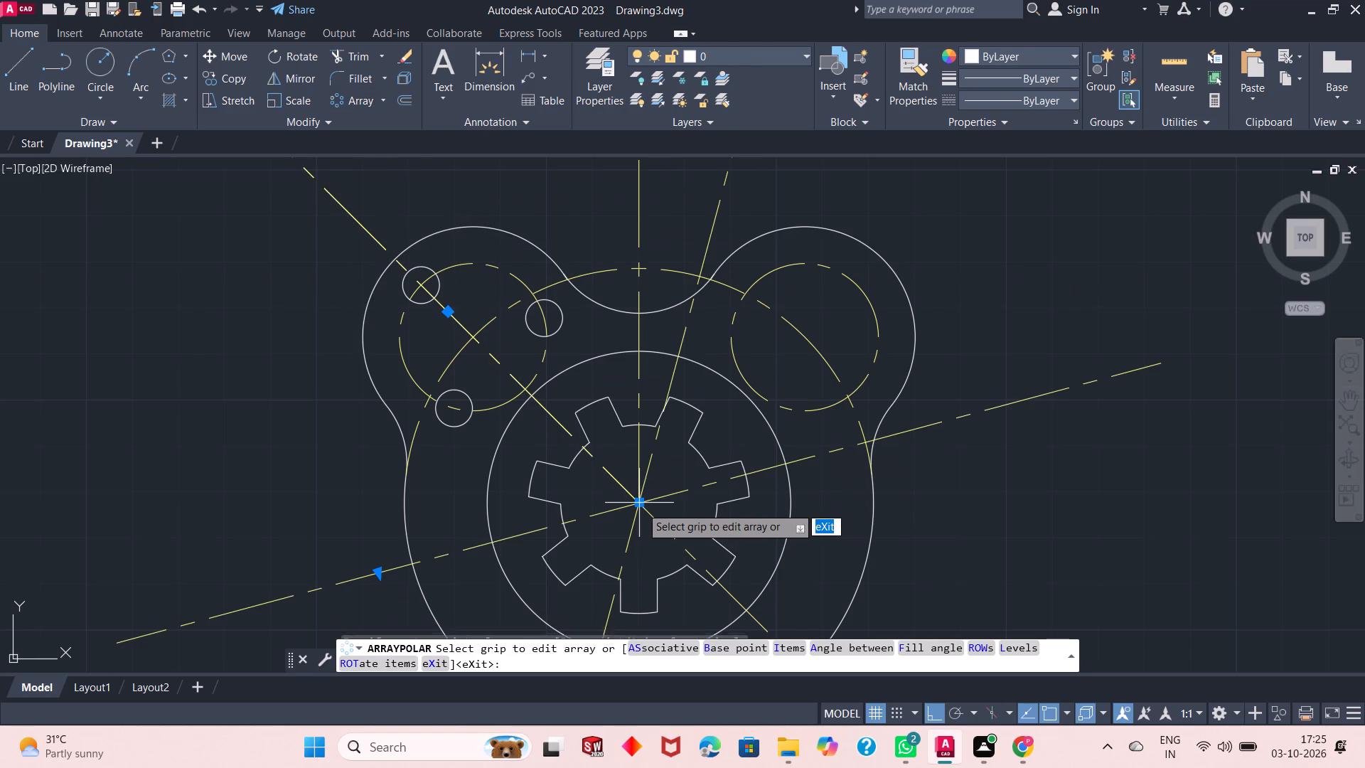
pyautogui.click(202, 70)
pyautogui.doubleClick(192, 60)
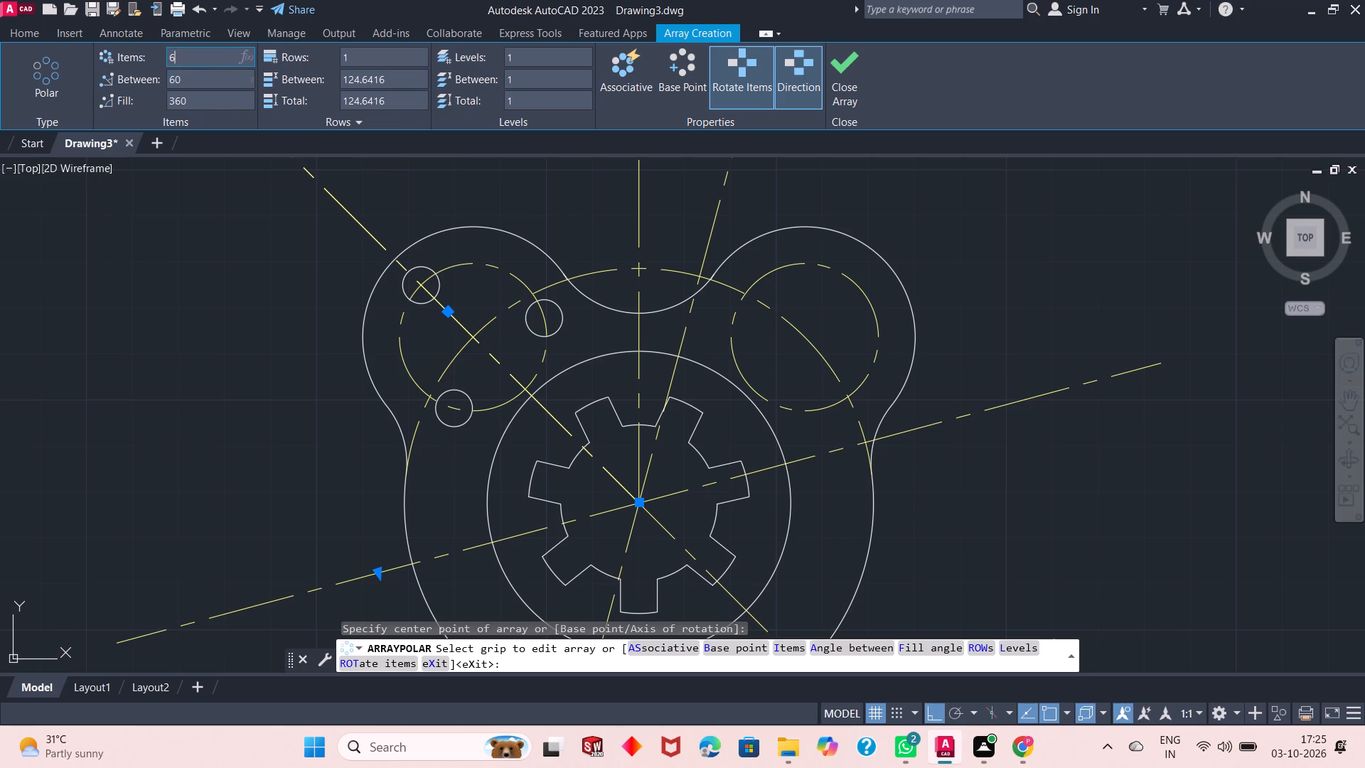
pyautogui.press('1')
pyautogui.press('Return')
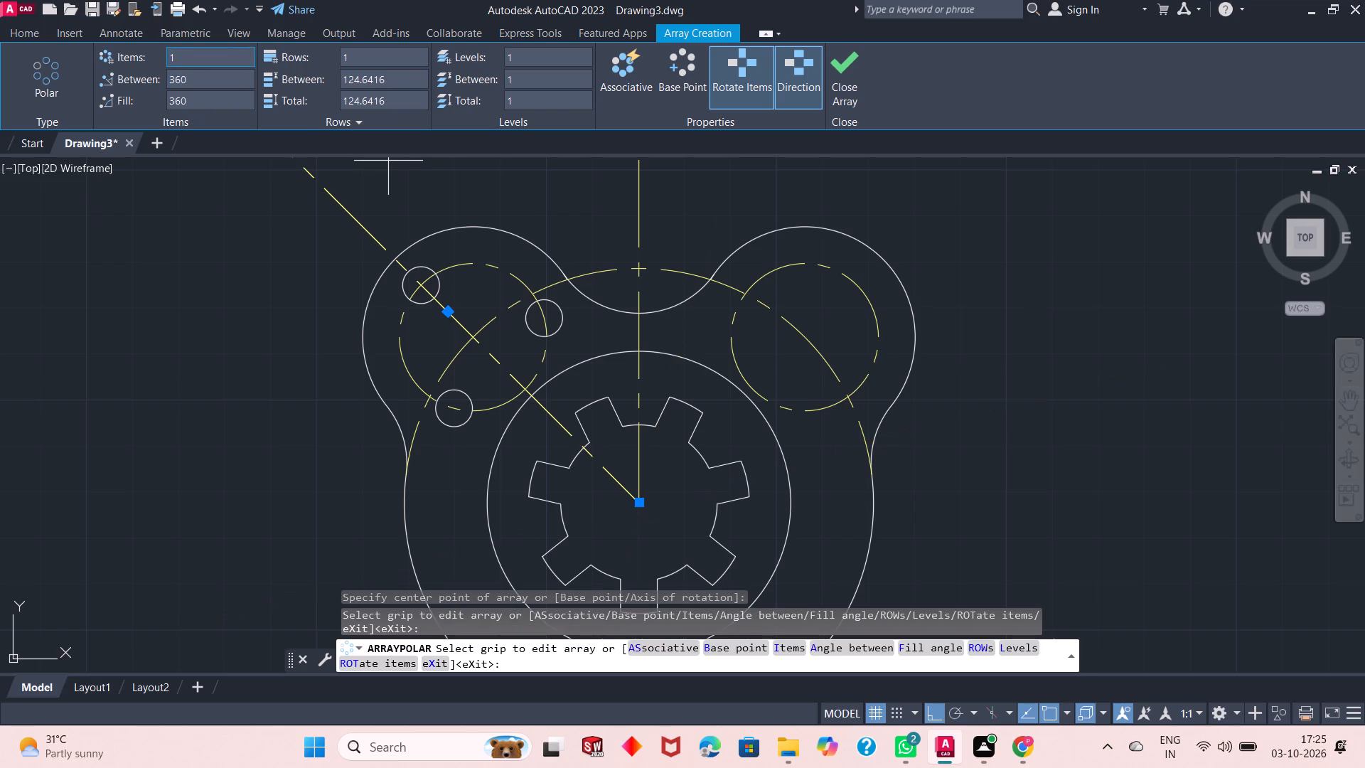
pyautogui.doubleClick(189, 58)
pyautogui.press('2')
pyautogui.press('Return')
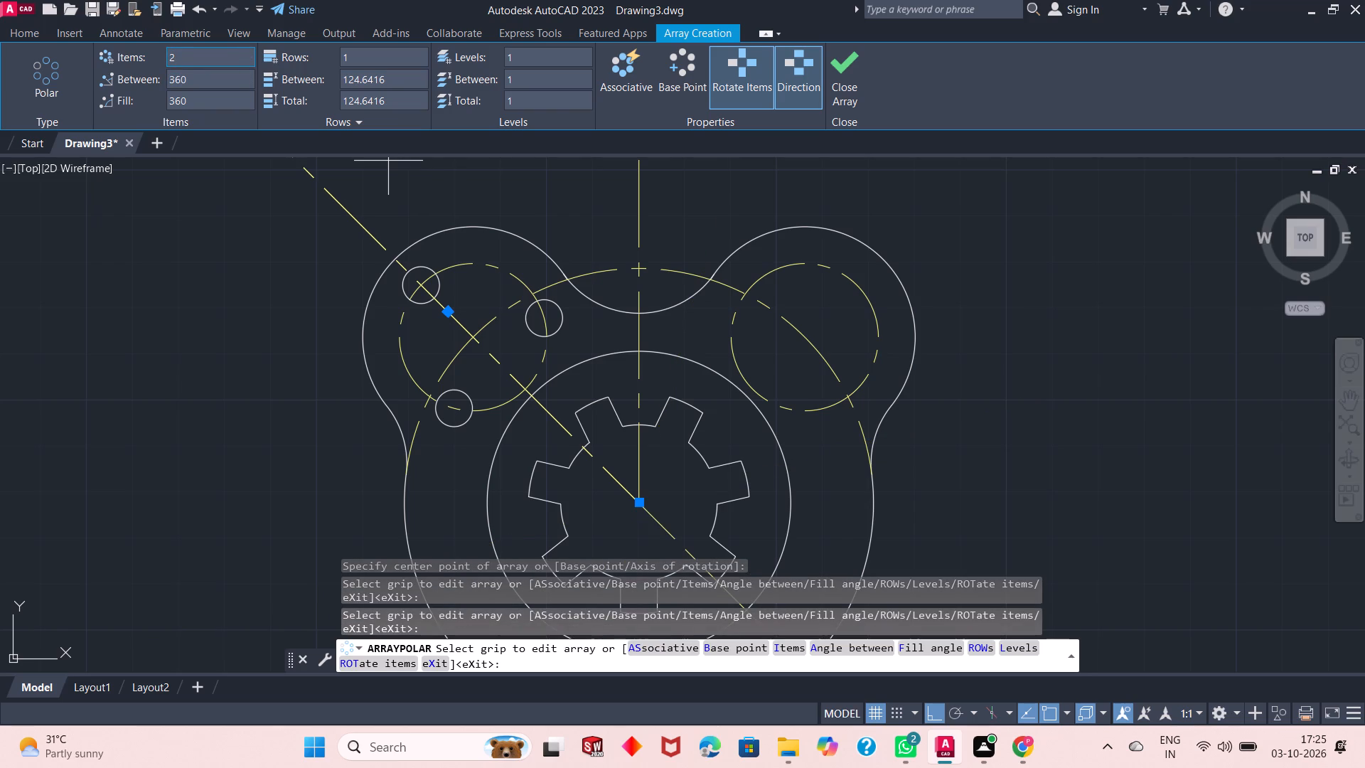
pyautogui.scroll(-2, 505, 236)
pyautogui.scroll(1, 522, 259)
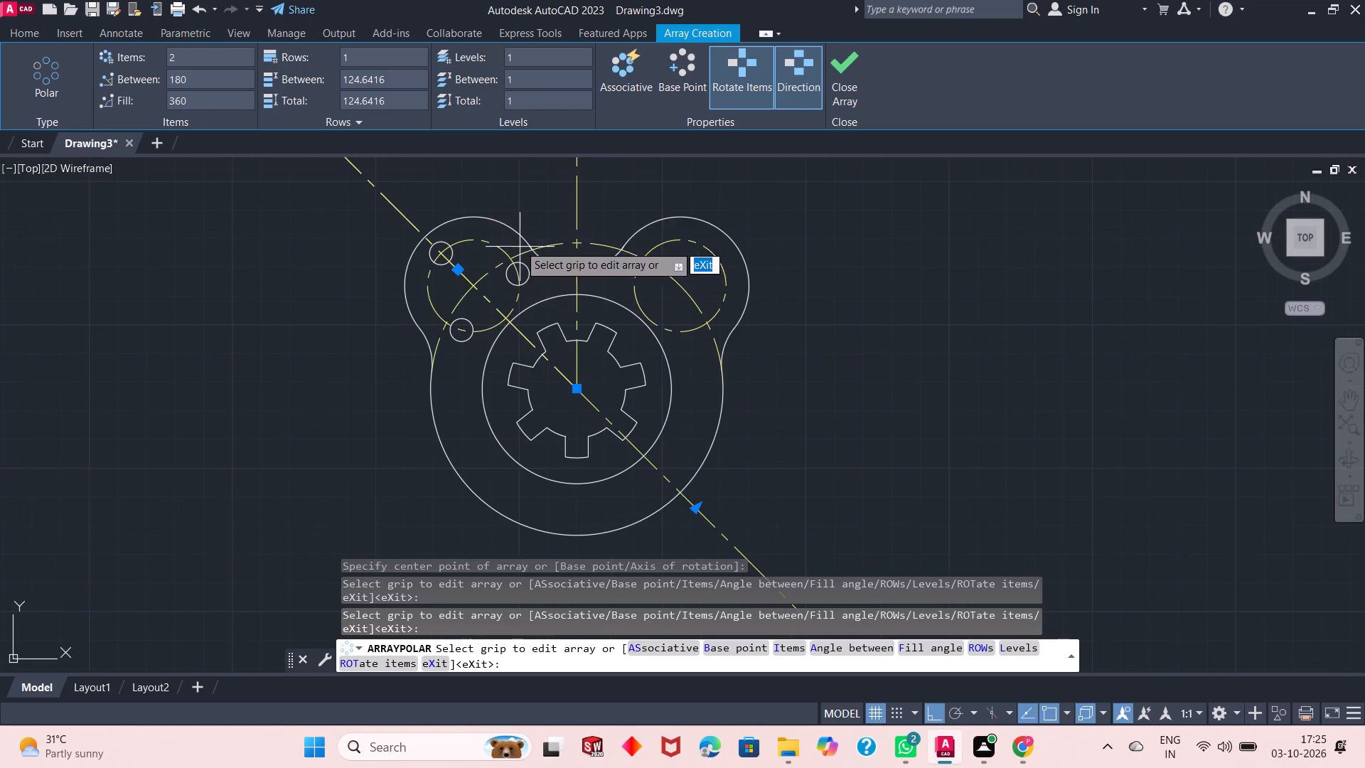
pyautogui.doubleClick(213, 80)
pyautogui.write('270')
pyautogui.press('Return')
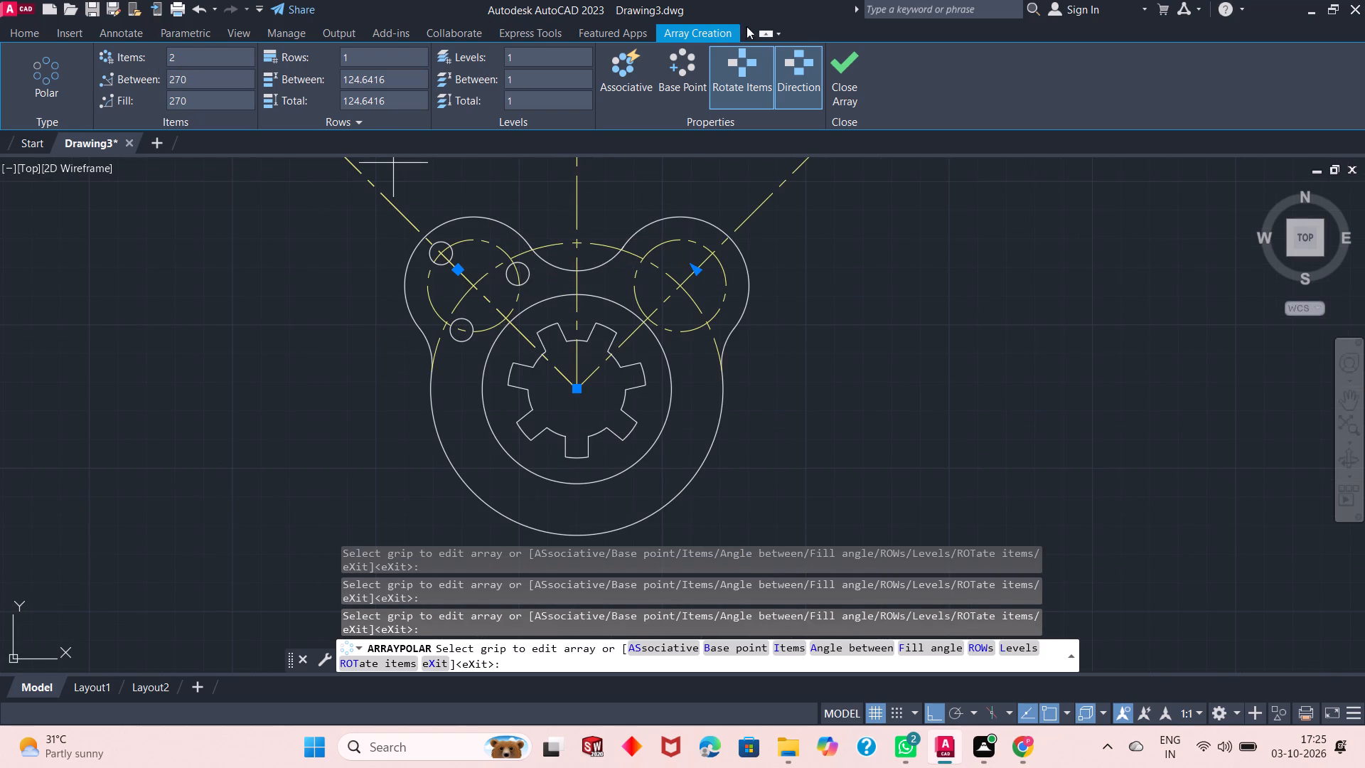
pyautogui.click(850, 77)
# Draw a radius 4 circle where the right diagonal center line crosses the right lobe's dashed circle at its outer side.
pyautogui.scroll(1, 656, 324)
pyautogui.scroll(-1, 665, 279)
pyautogui.scroll(-2, 648, 365)
pyautogui.scroll(2, 655, 312)
pyautogui.scroll(1, 712, 373)
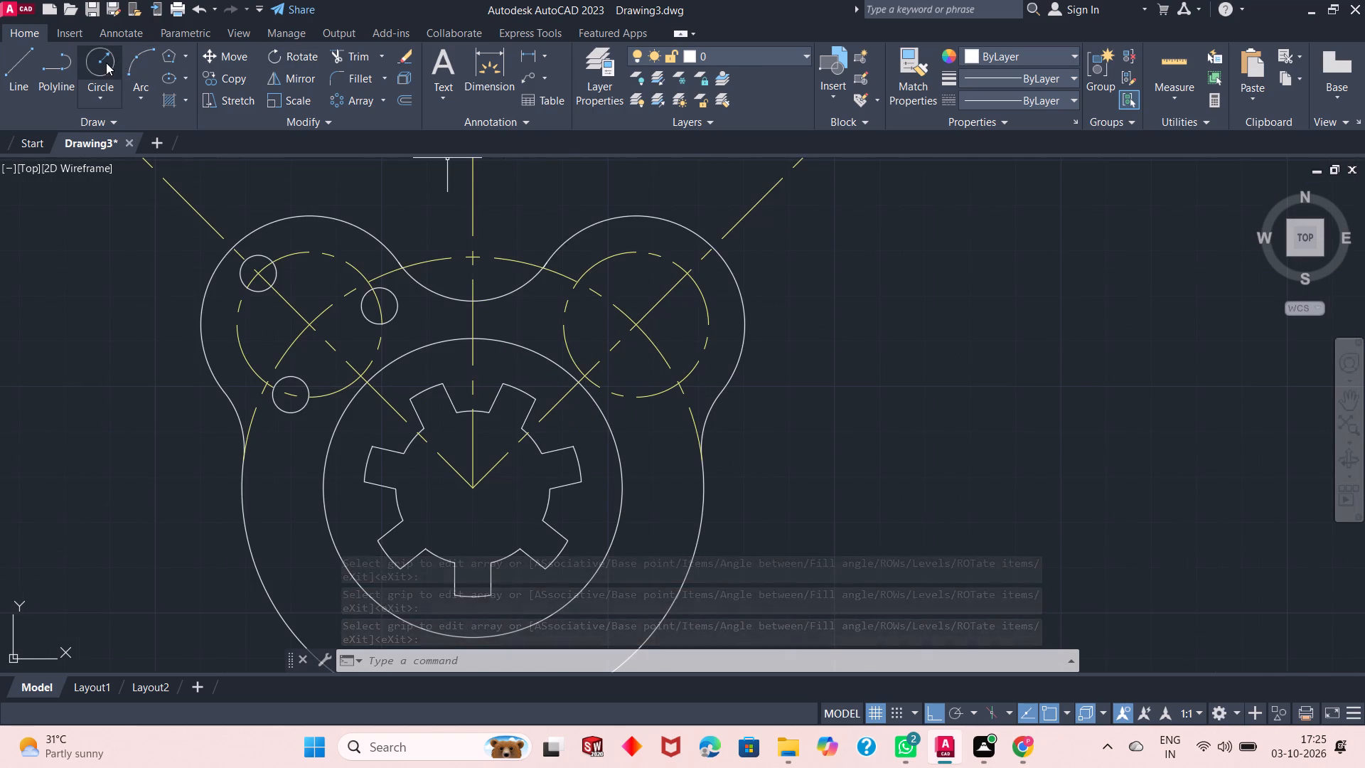
pyautogui.click(106, 63)
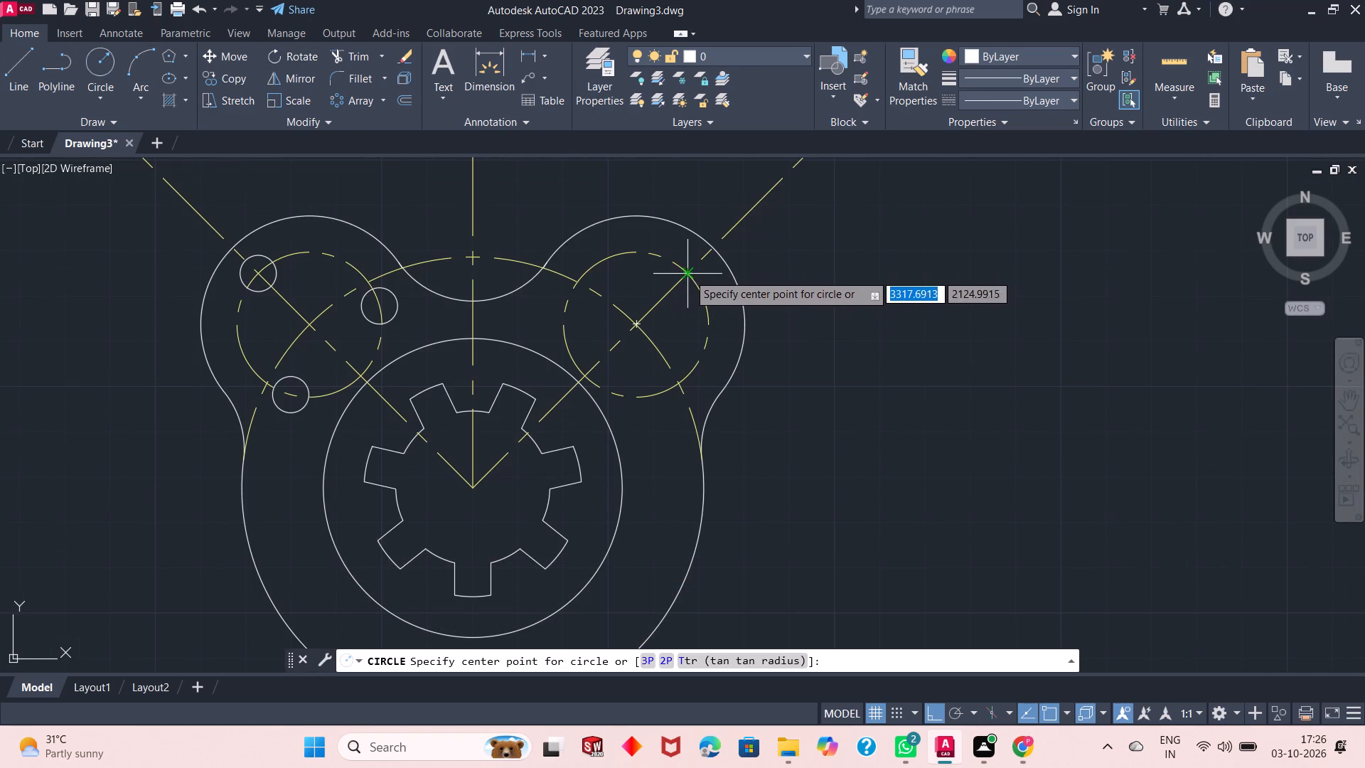
pyautogui.click(690, 277)
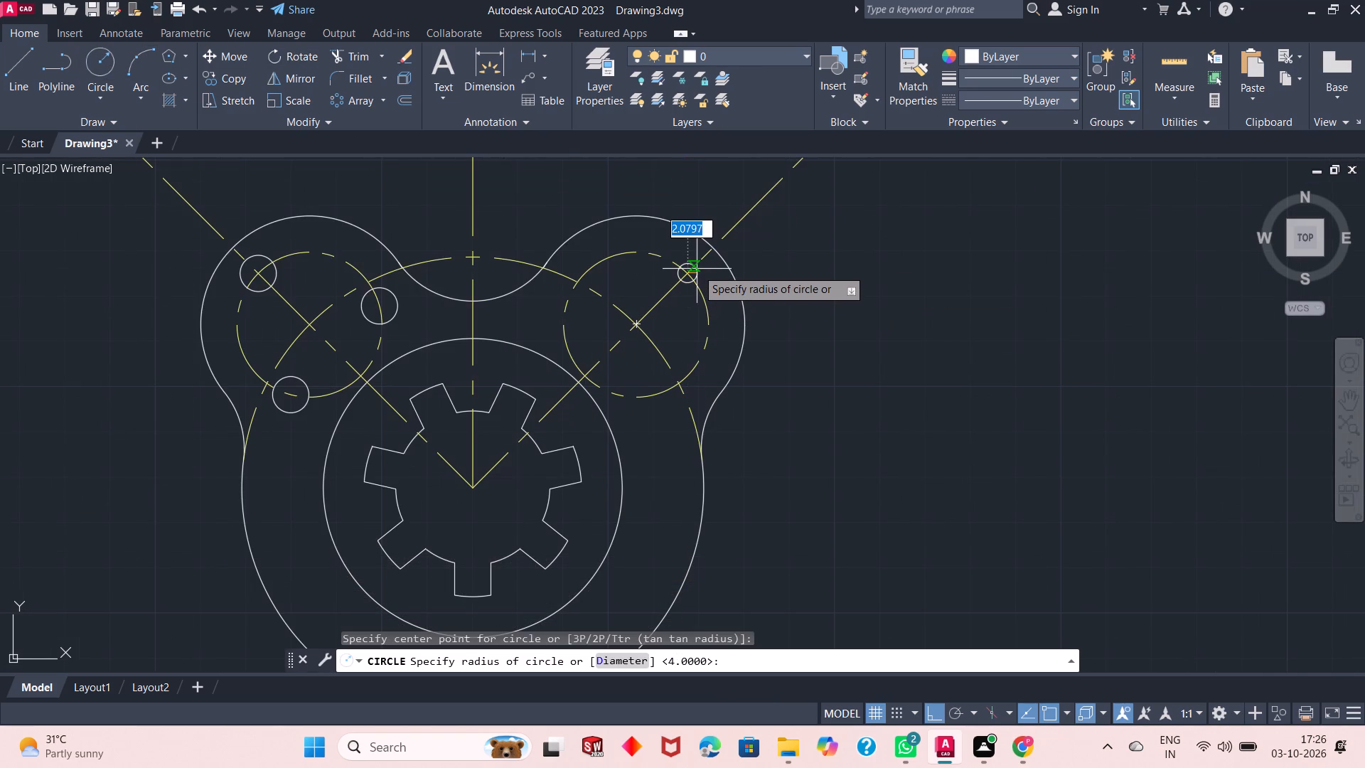
pyautogui.write('54')
pyautogui.press('BackSpace')
pyautogui.press('BackSpace')
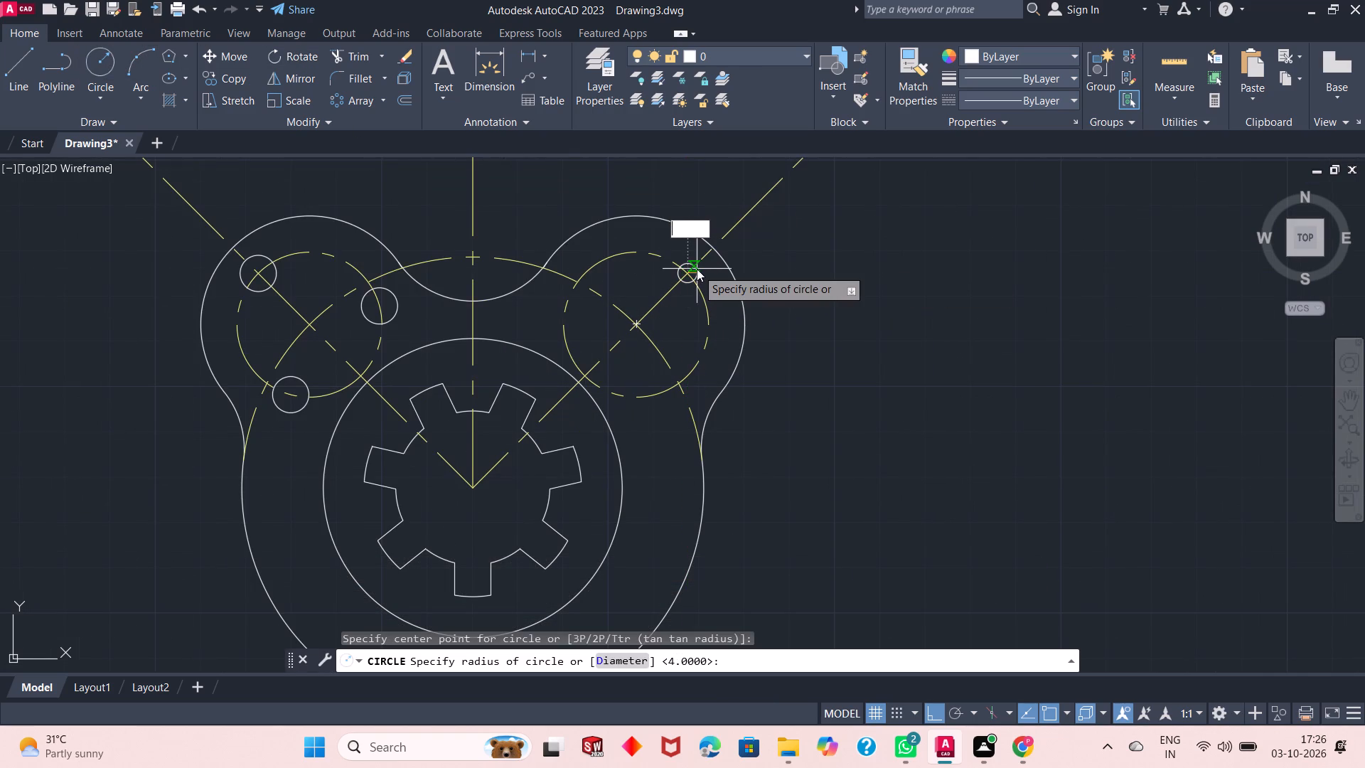
pyautogui.press('4')
pyautogui.press('Return')
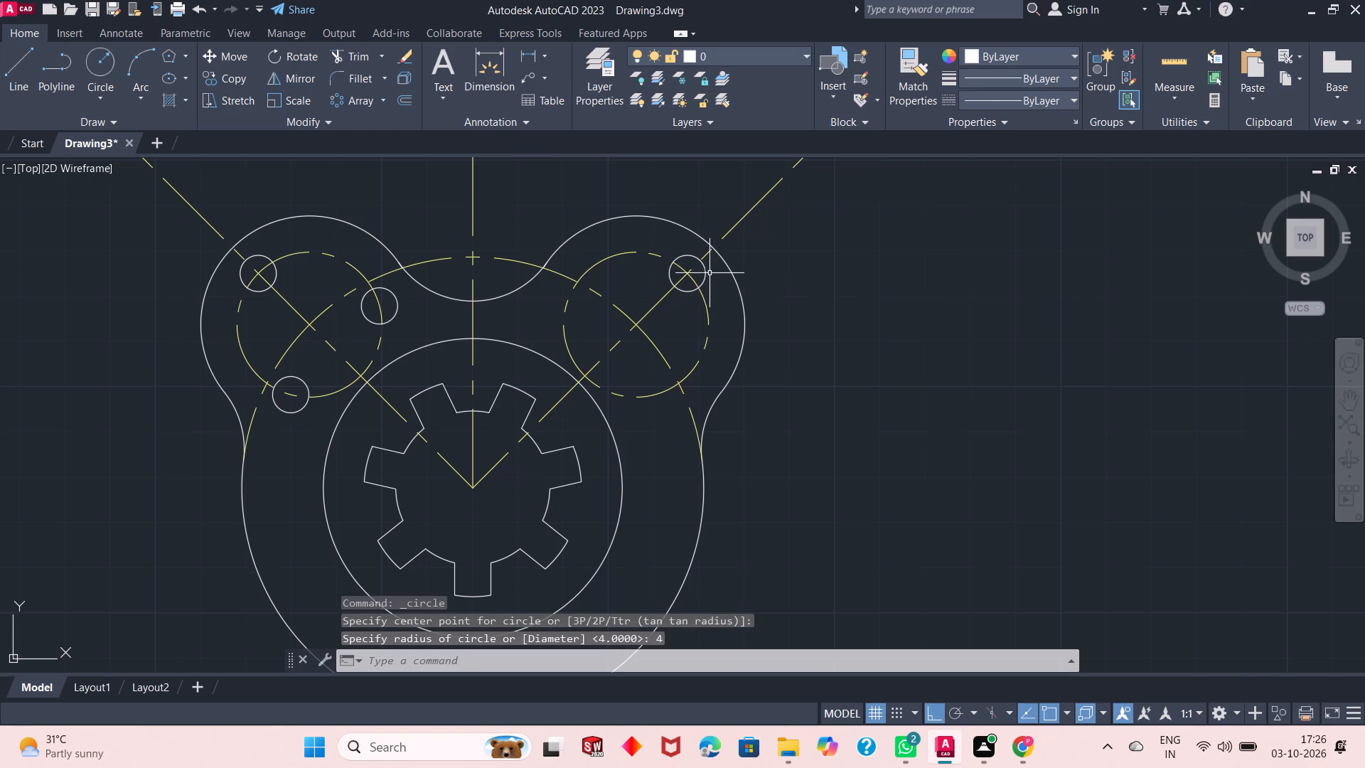
# Polar array the right lobe's radius 4 circle around that lobe's center with 3 items over 360 degrees.
pyautogui.click(707, 276)
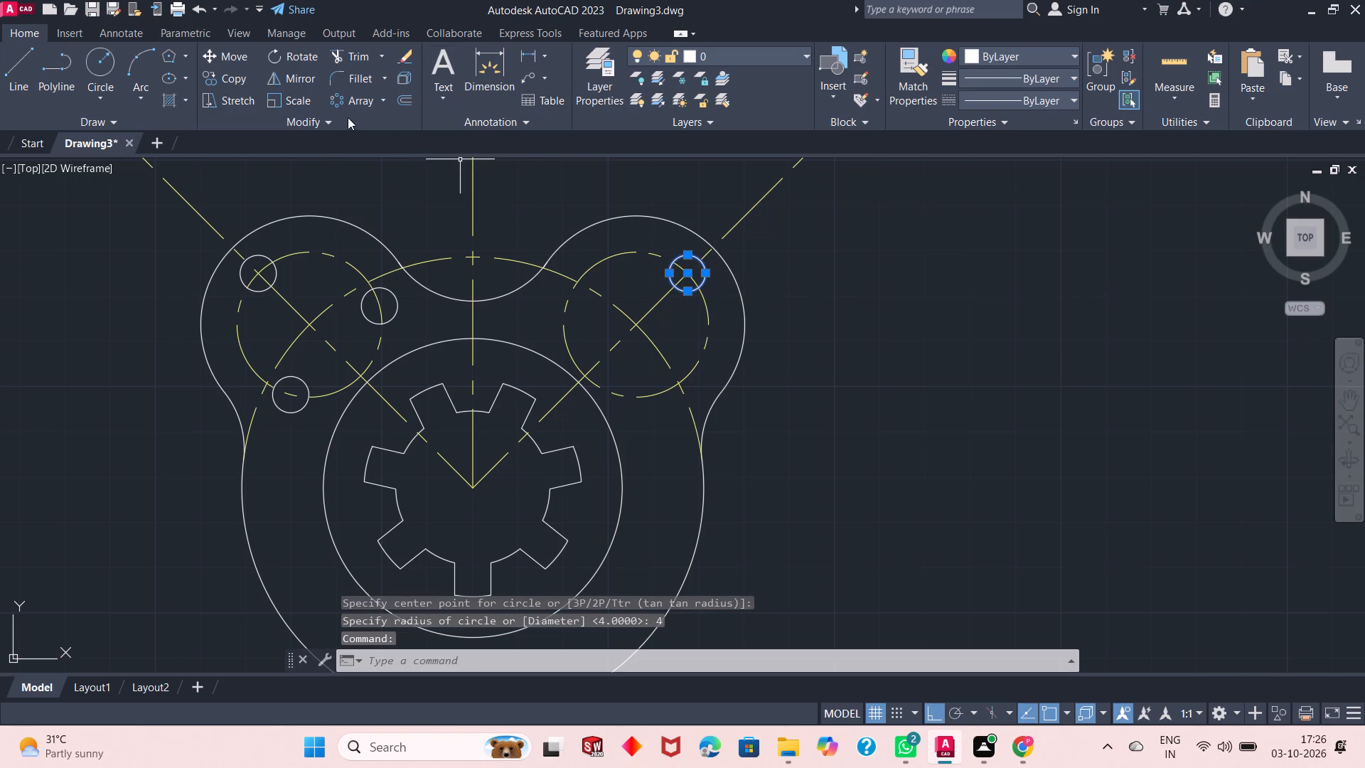
pyautogui.click(355, 104)
pyautogui.click(636, 326)
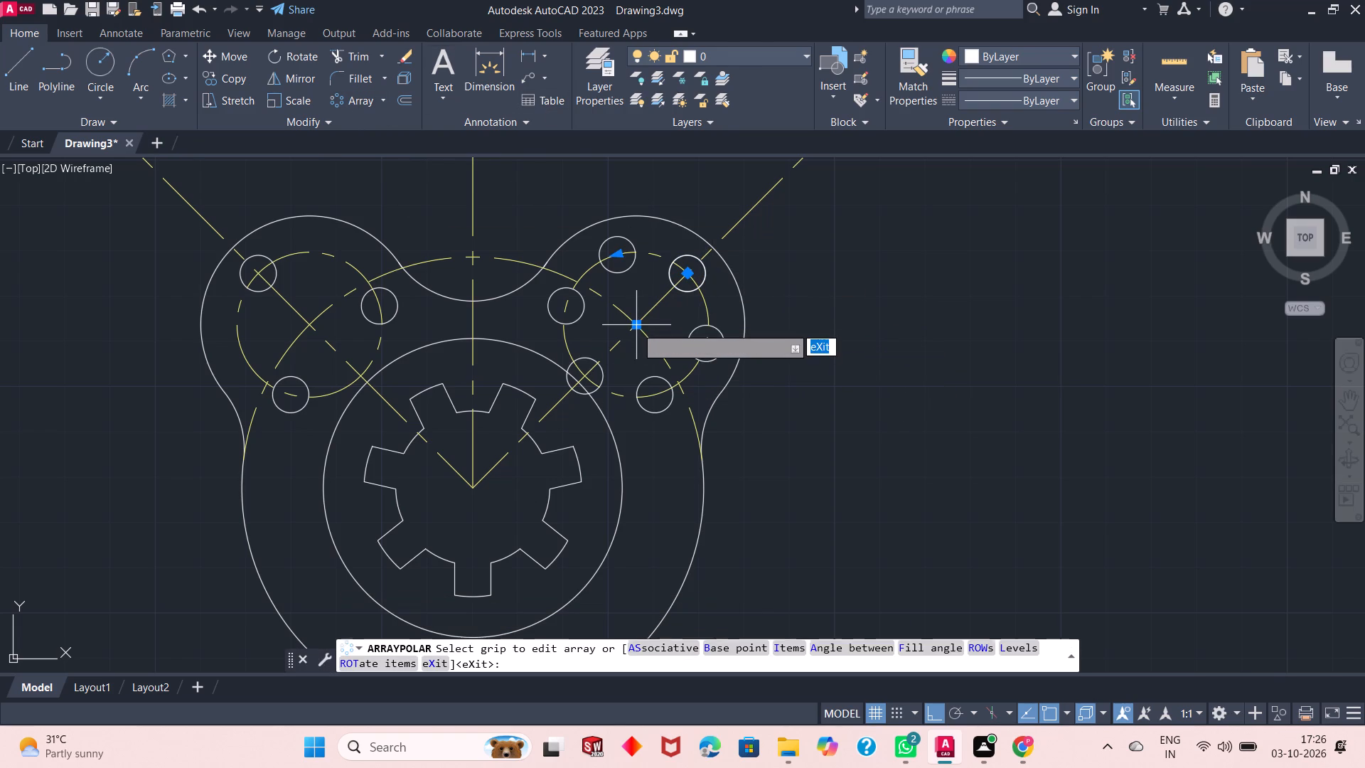
pyautogui.doubleClick(186, 60)
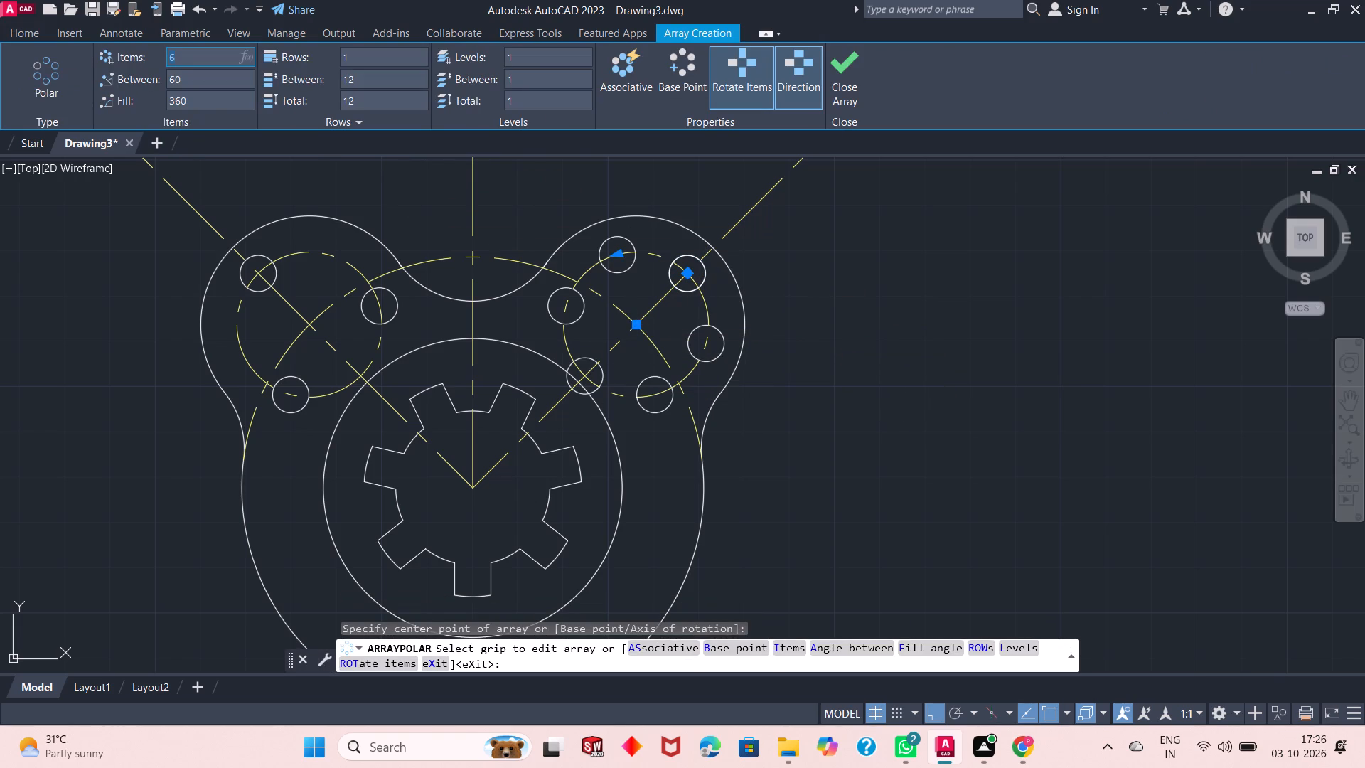
pyautogui.press('3')
pyautogui.press('Return')
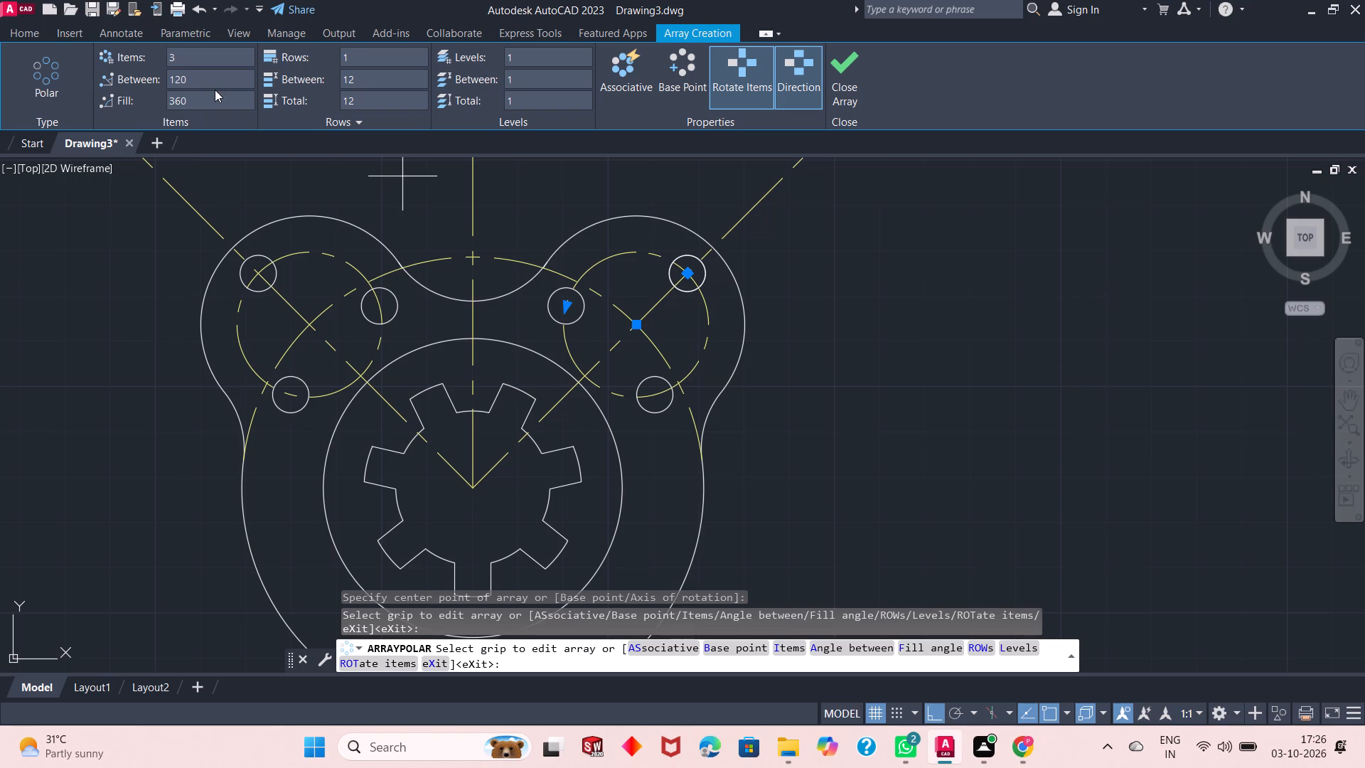
pyautogui.click(846, 56)
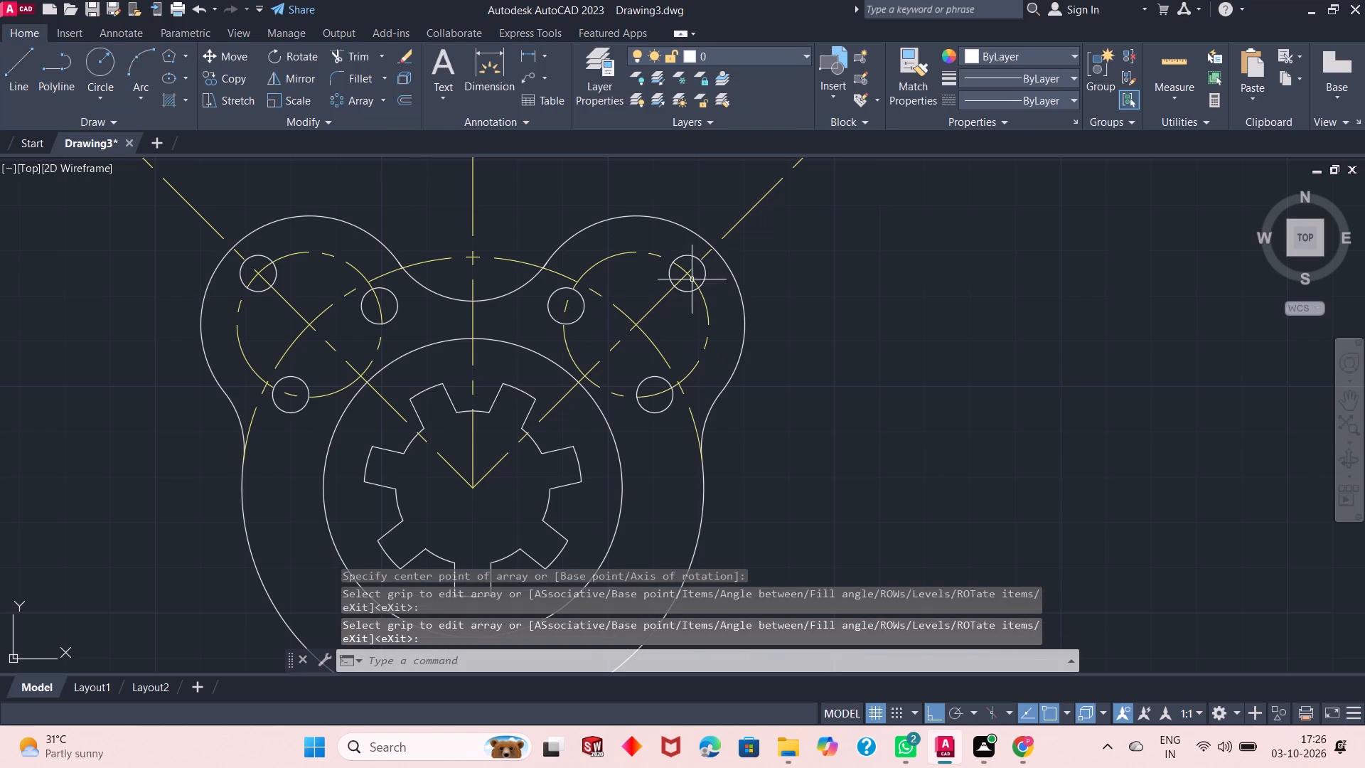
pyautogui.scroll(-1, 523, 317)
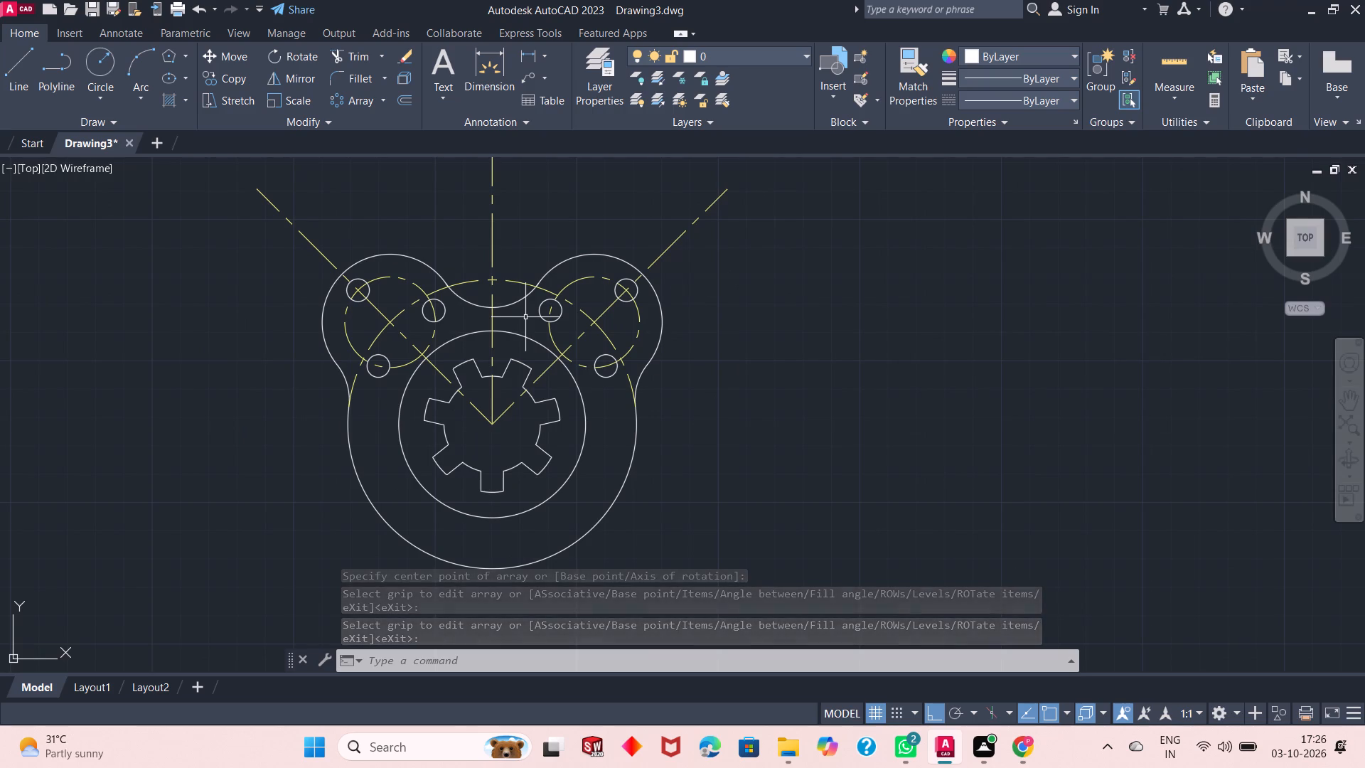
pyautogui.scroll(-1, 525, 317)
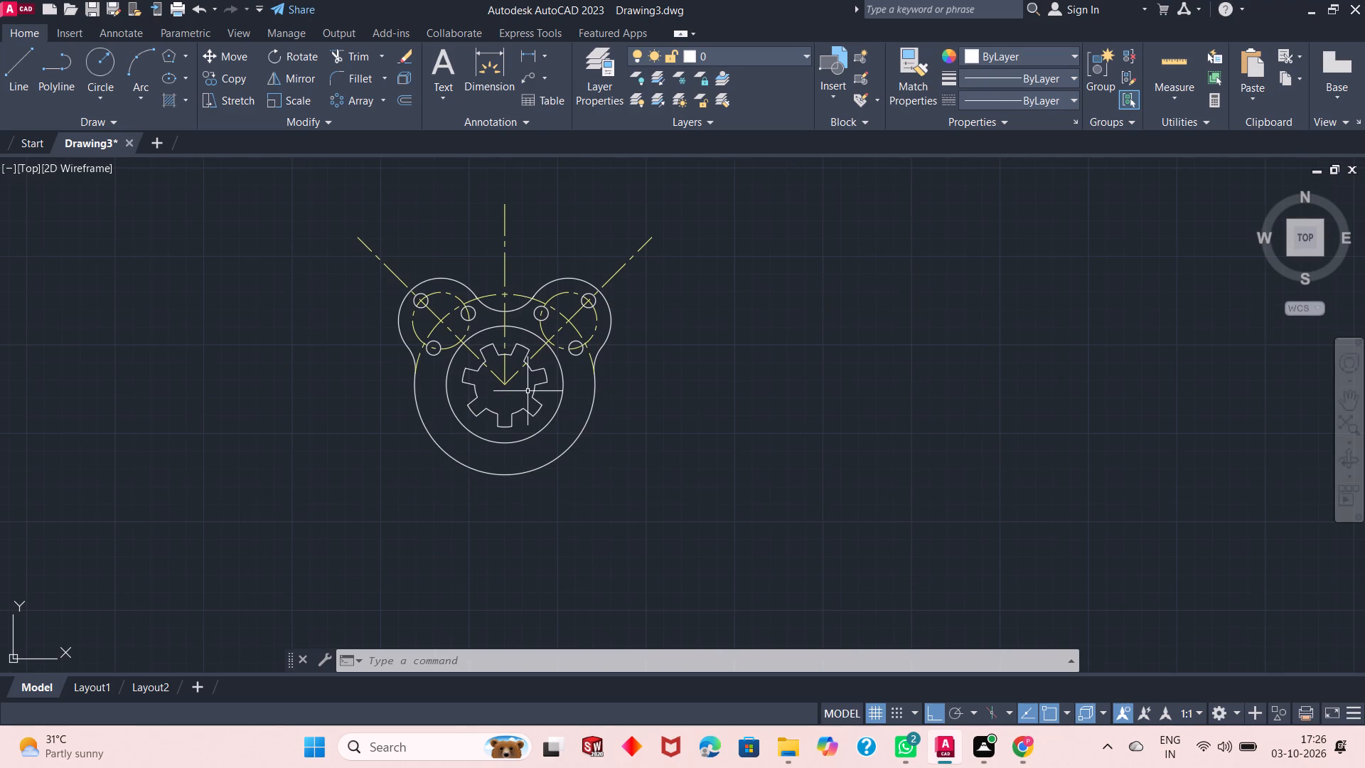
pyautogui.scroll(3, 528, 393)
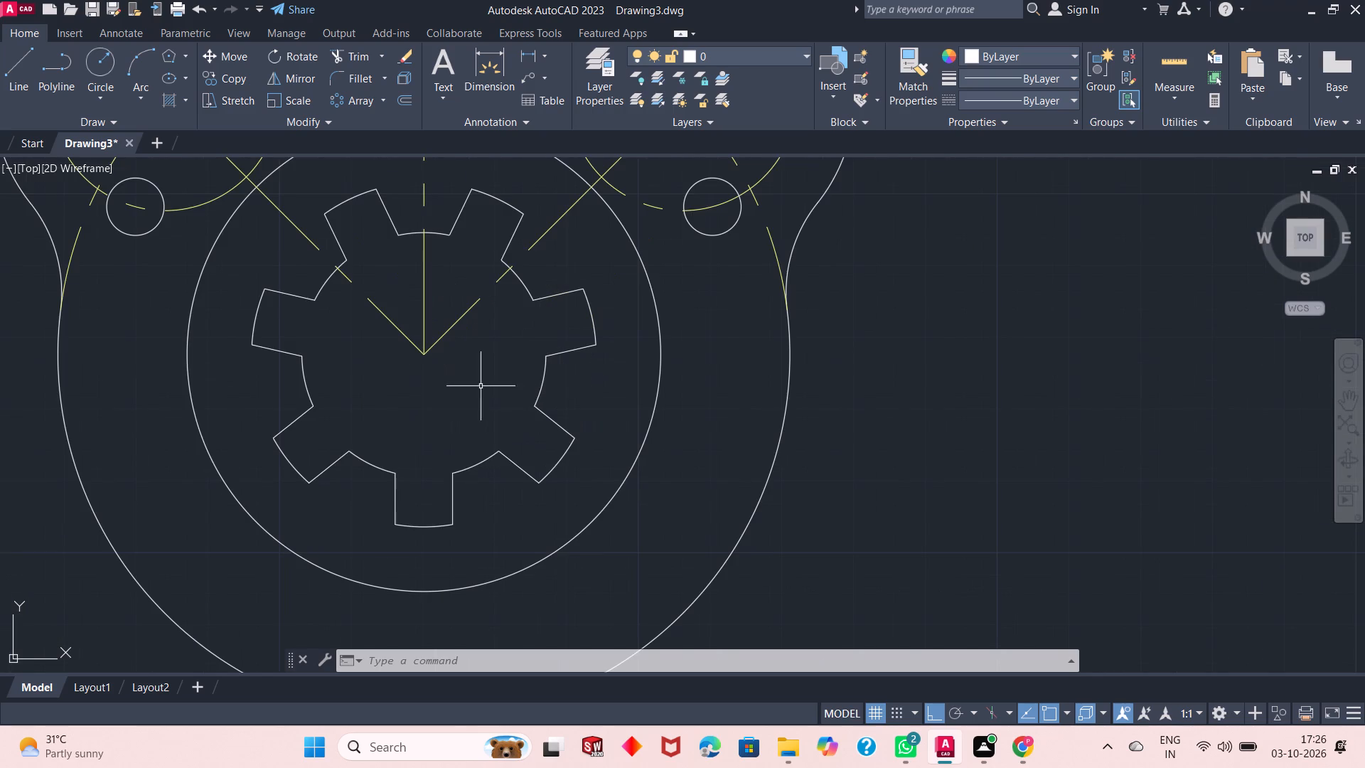
# Erase the right diagonal center line running from the common center through the right lobe.
pyautogui.scroll(-2, 479, 383)
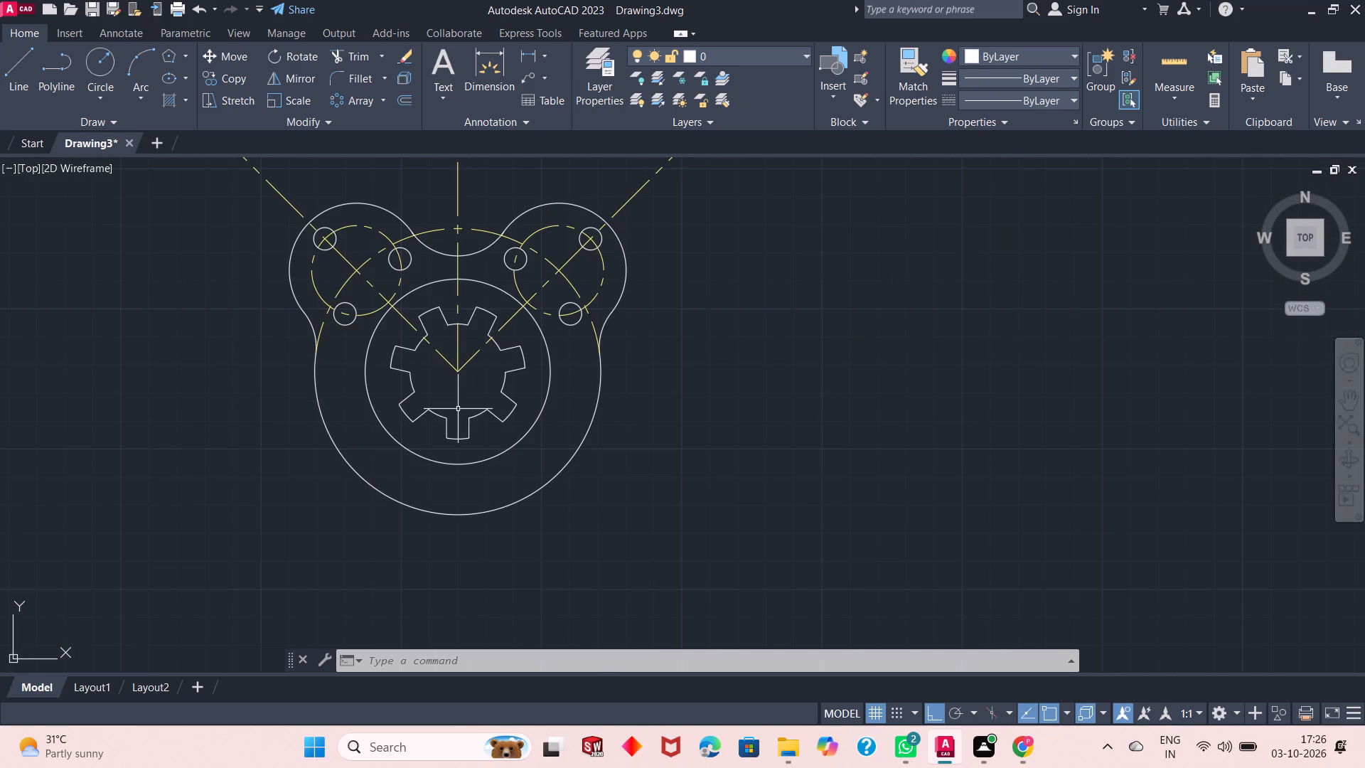
pyautogui.scroll(-2, 449, 412)
pyautogui.scroll(2, 449, 412)
pyautogui.scroll(2, 390, 281)
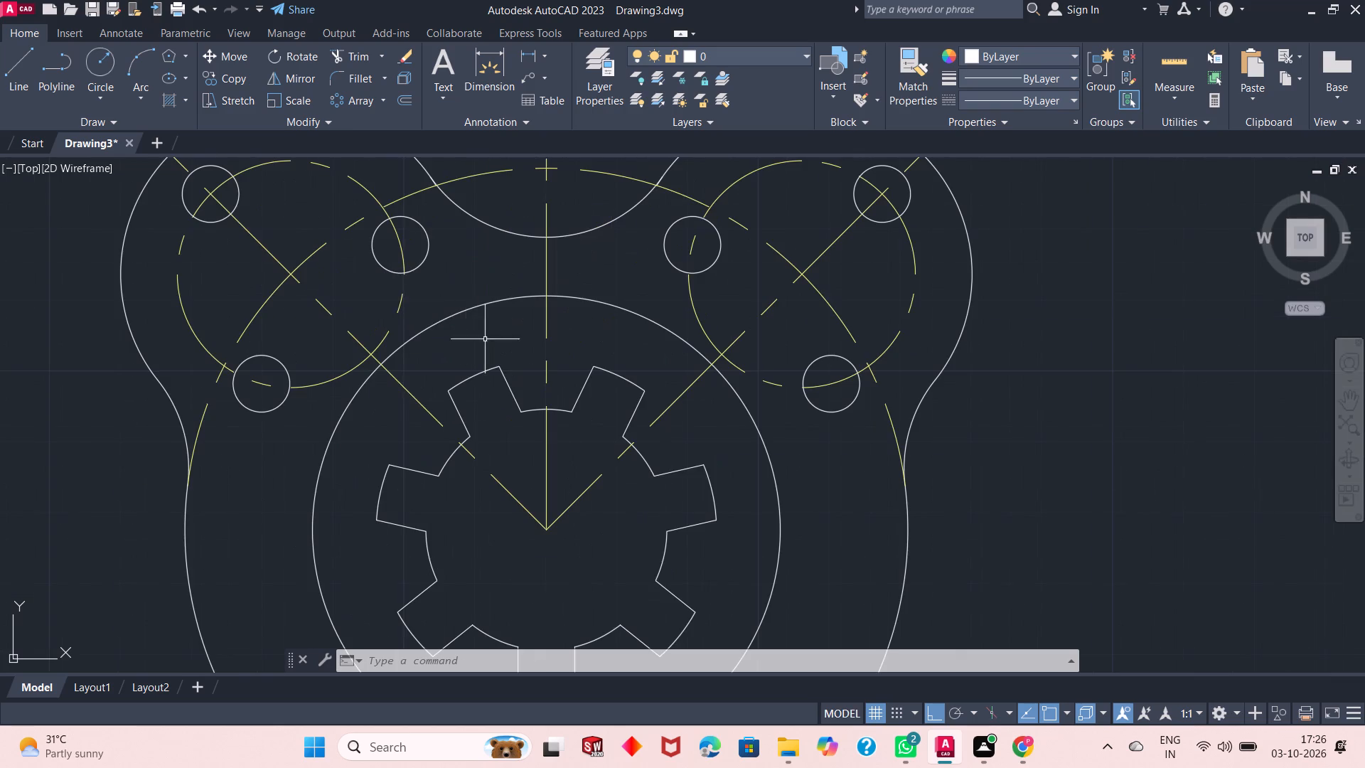
pyautogui.scroll(-1, 604, 388)
pyautogui.scroll(-1, 664, 413)
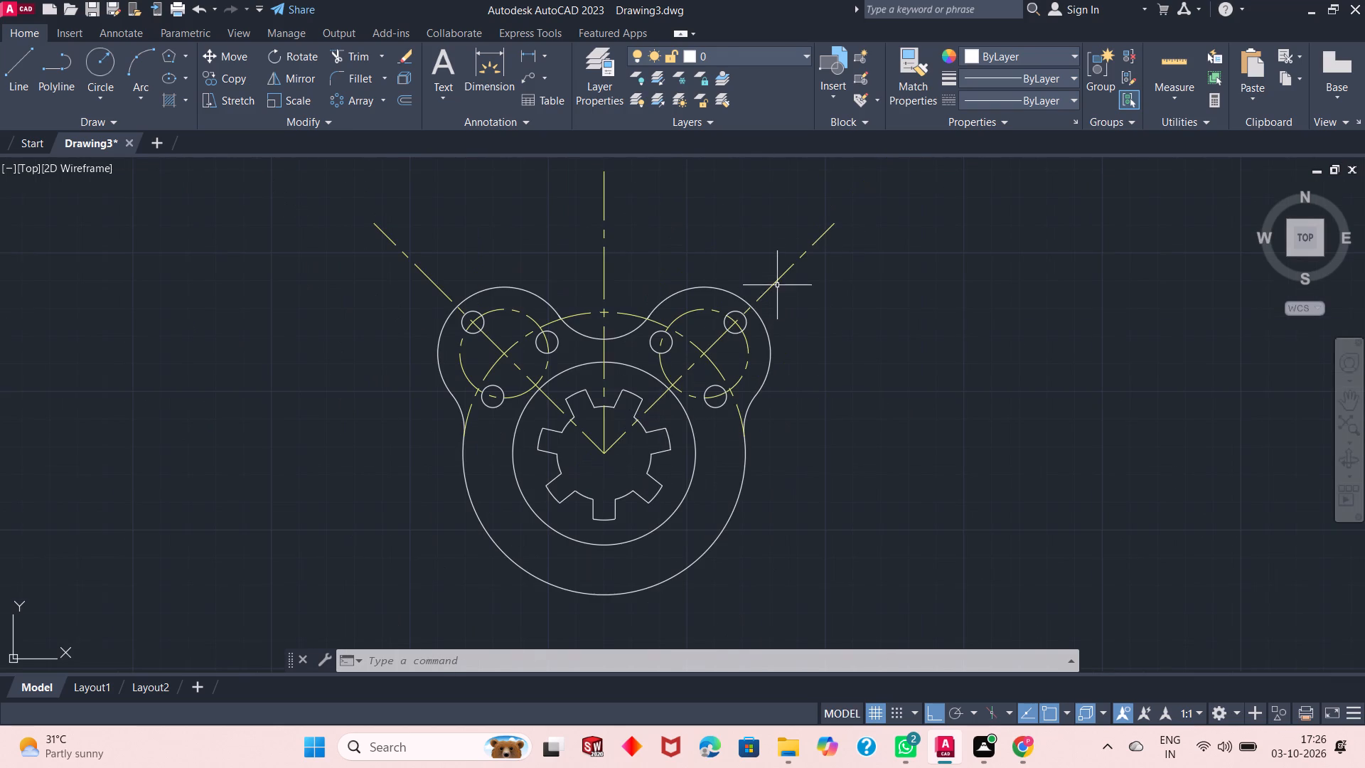
pyautogui.click(779, 279)
pyautogui.rightClick(838, 295)
pyautogui.click(919, 362)
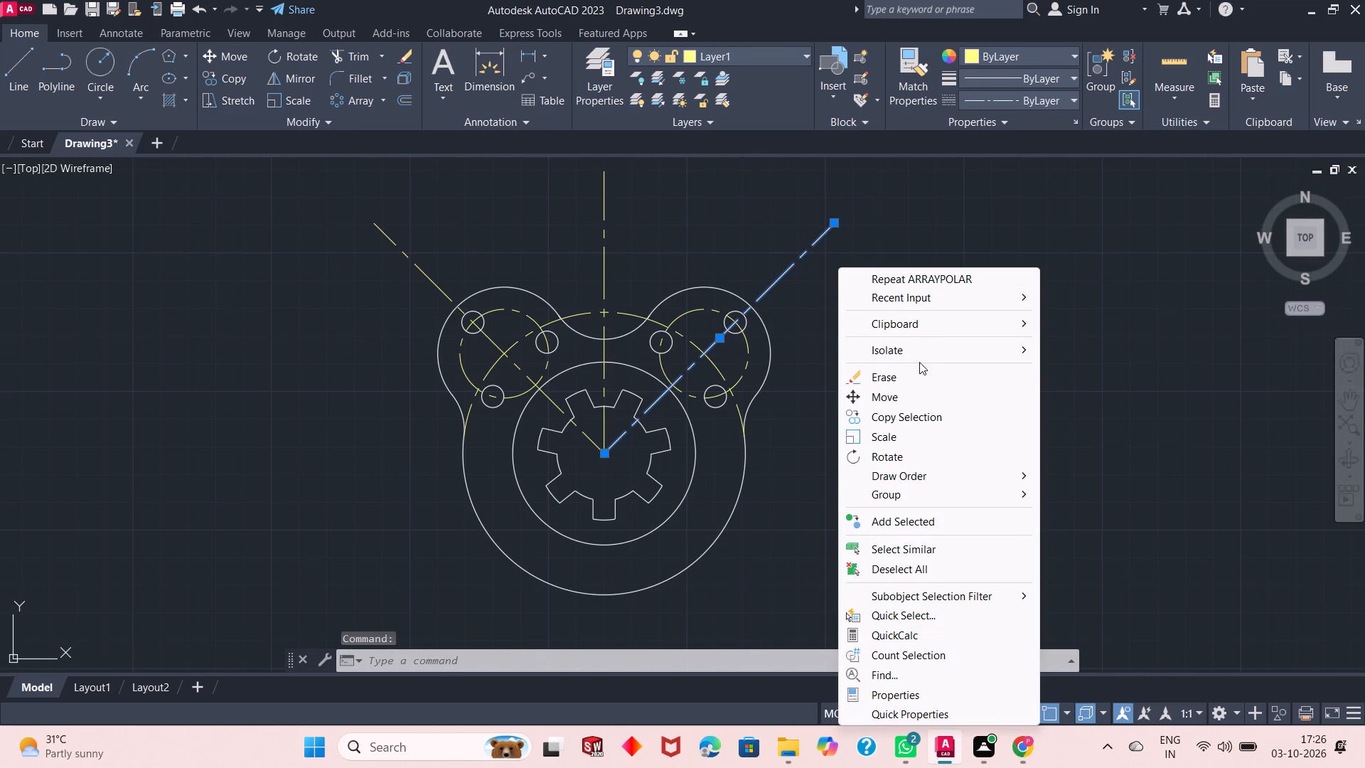
pyautogui.click(919, 370)
# On Layer1, draw a vertical center line 152 long straight down from the common center.
pyautogui.scroll(2, 742, 346)
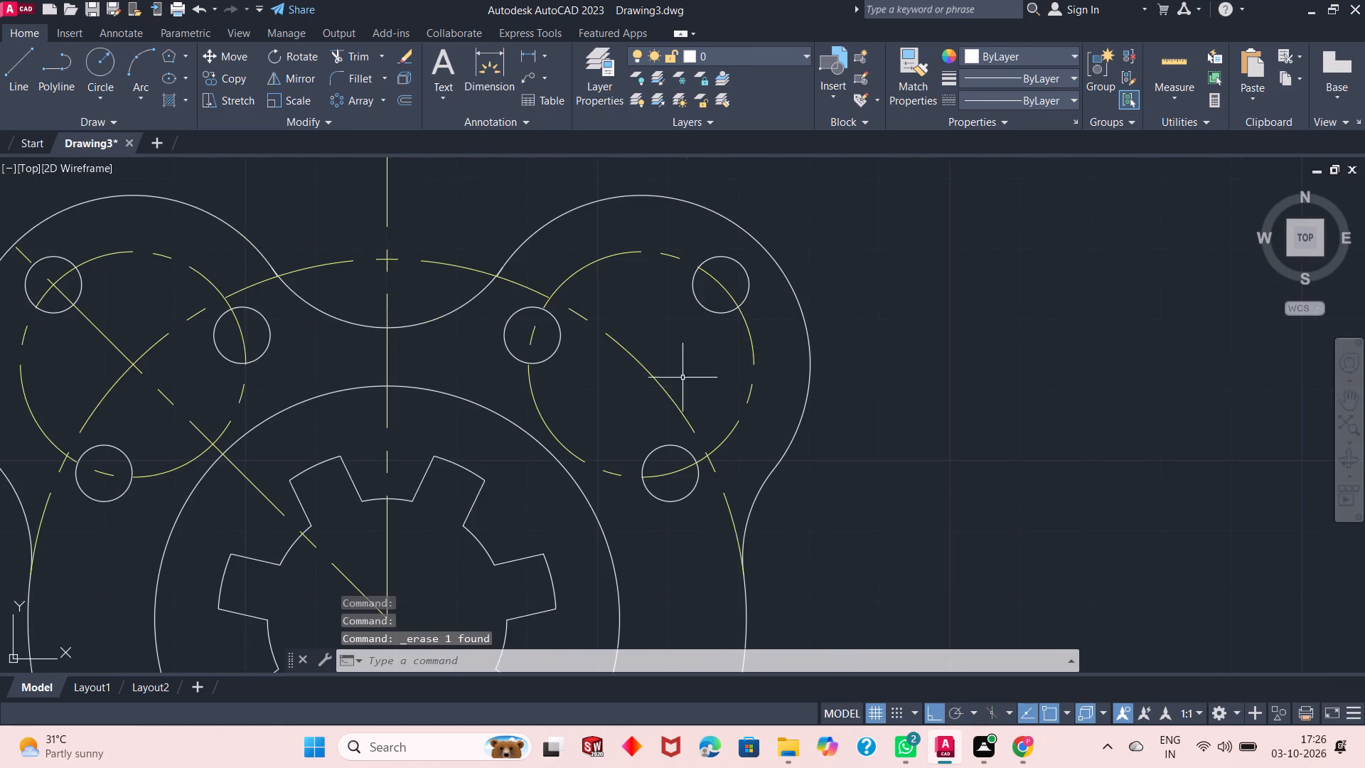
pyautogui.scroll(-4, 680, 378)
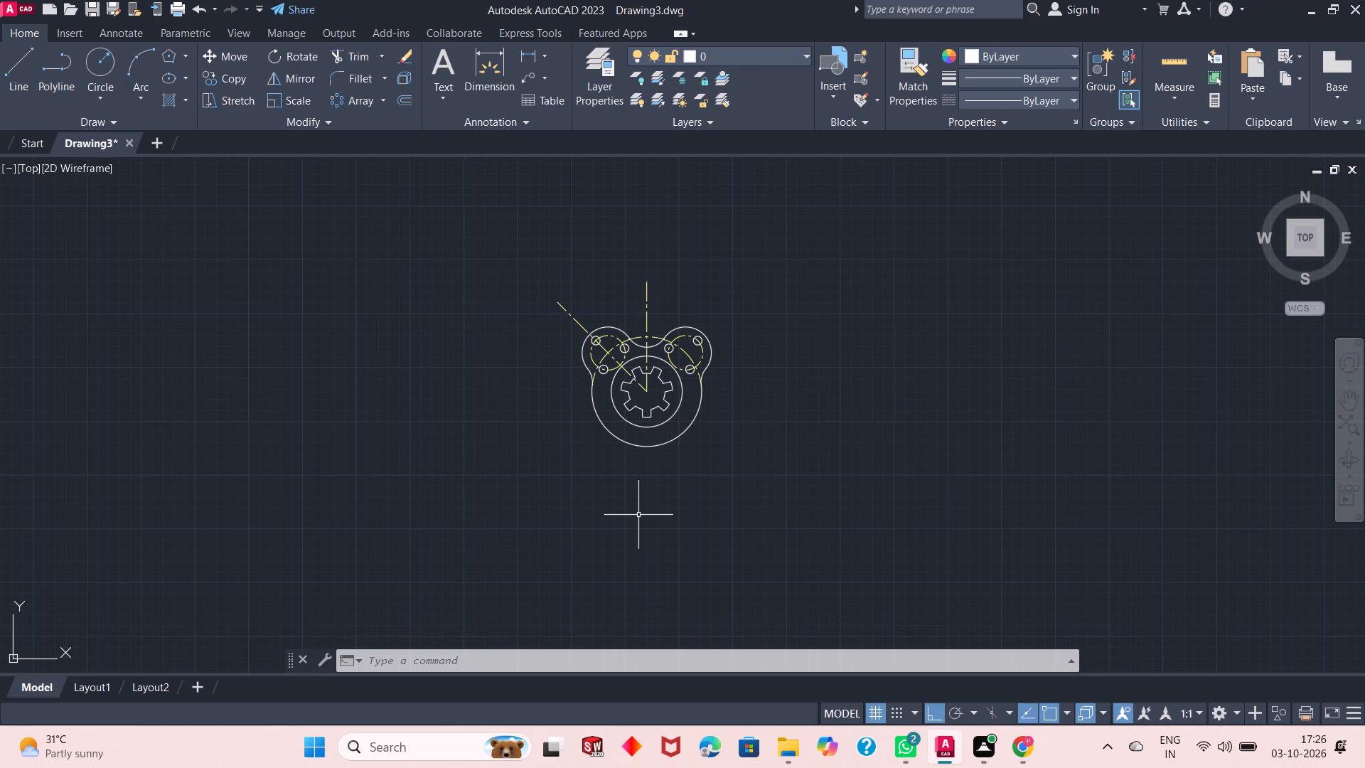
pyautogui.scroll(-1, 650, 404)
pyautogui.scroll(2, 665, 422)
pyautogui.scroll(-1, 606, 523)
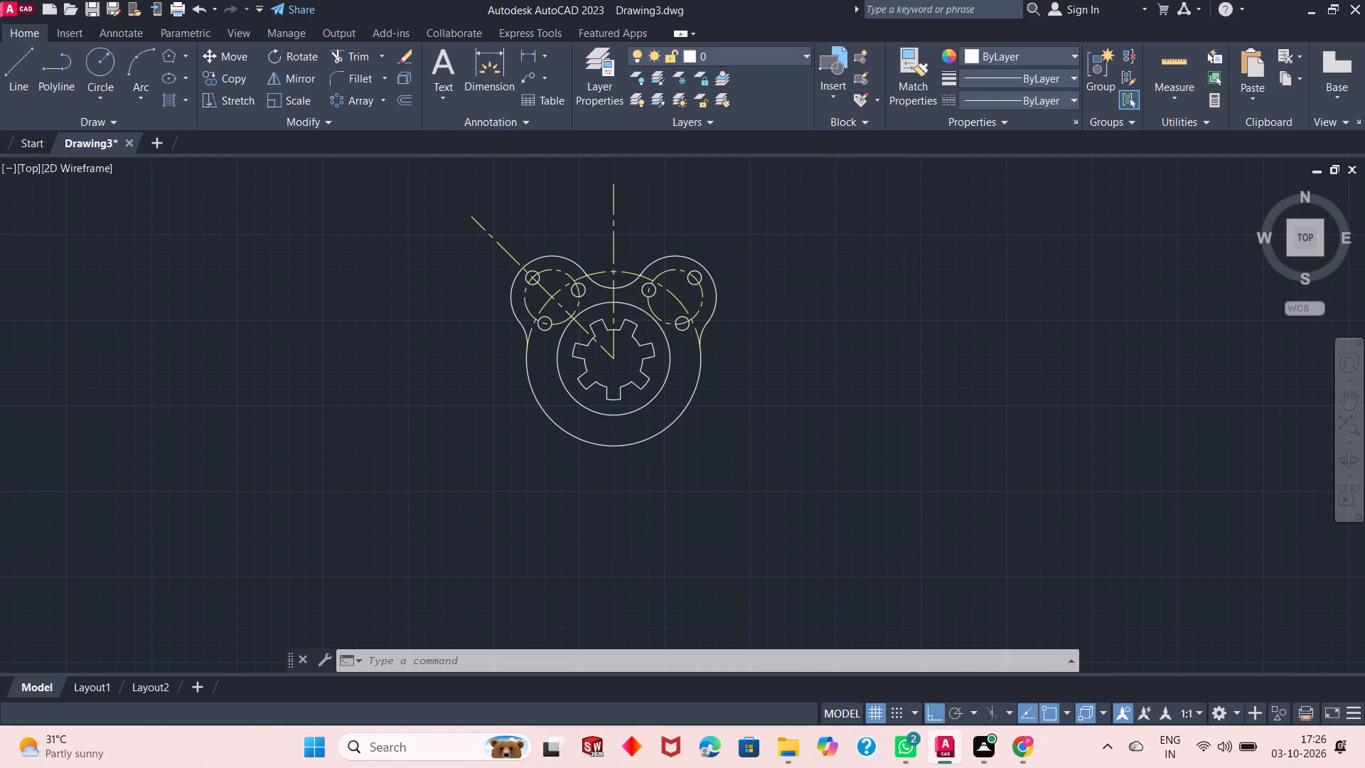
pyautogui.scroll(-1, 655, 572)
pyautogui.scroll(2, 612, 551)
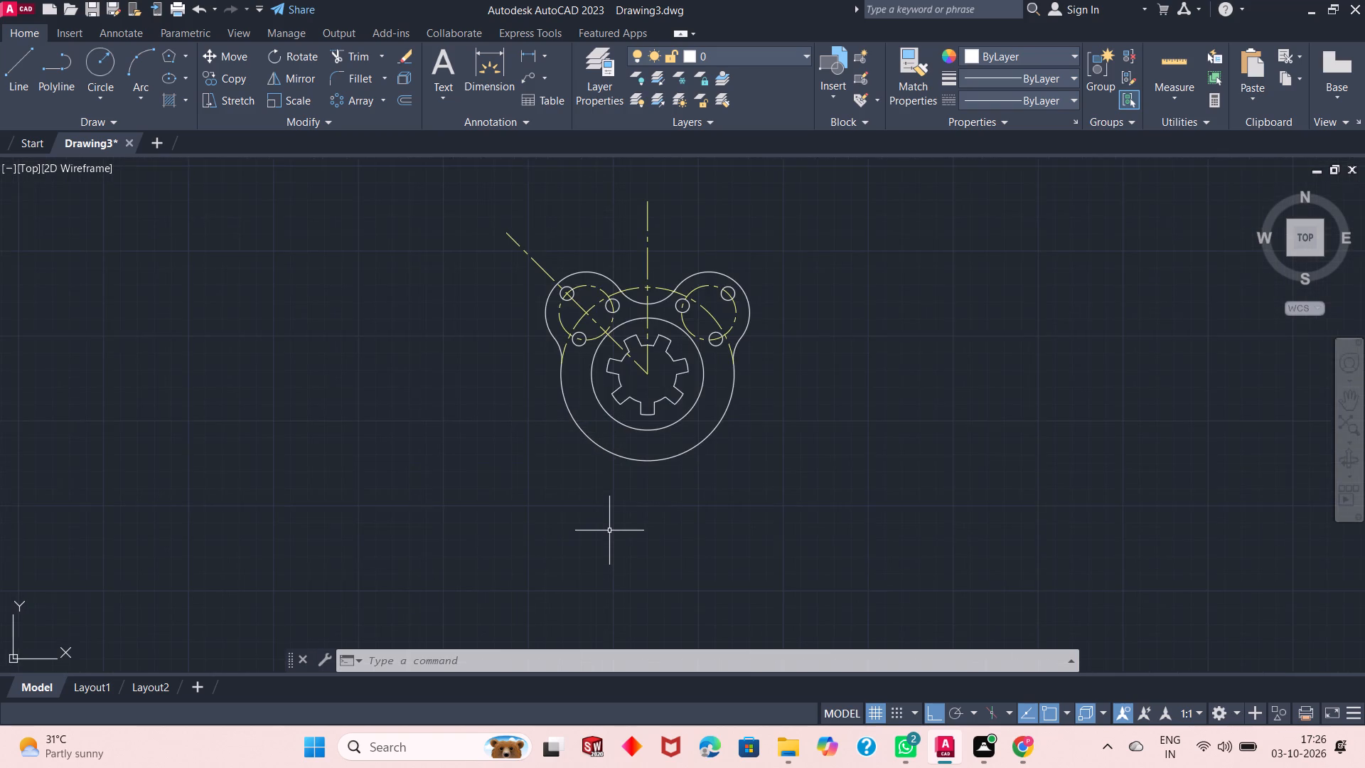
pyautogui.scroll(1, 599, 438)
pyautogui.scroll(-2, 596, 388)
pyautogui.scroll(1, 627, 499)
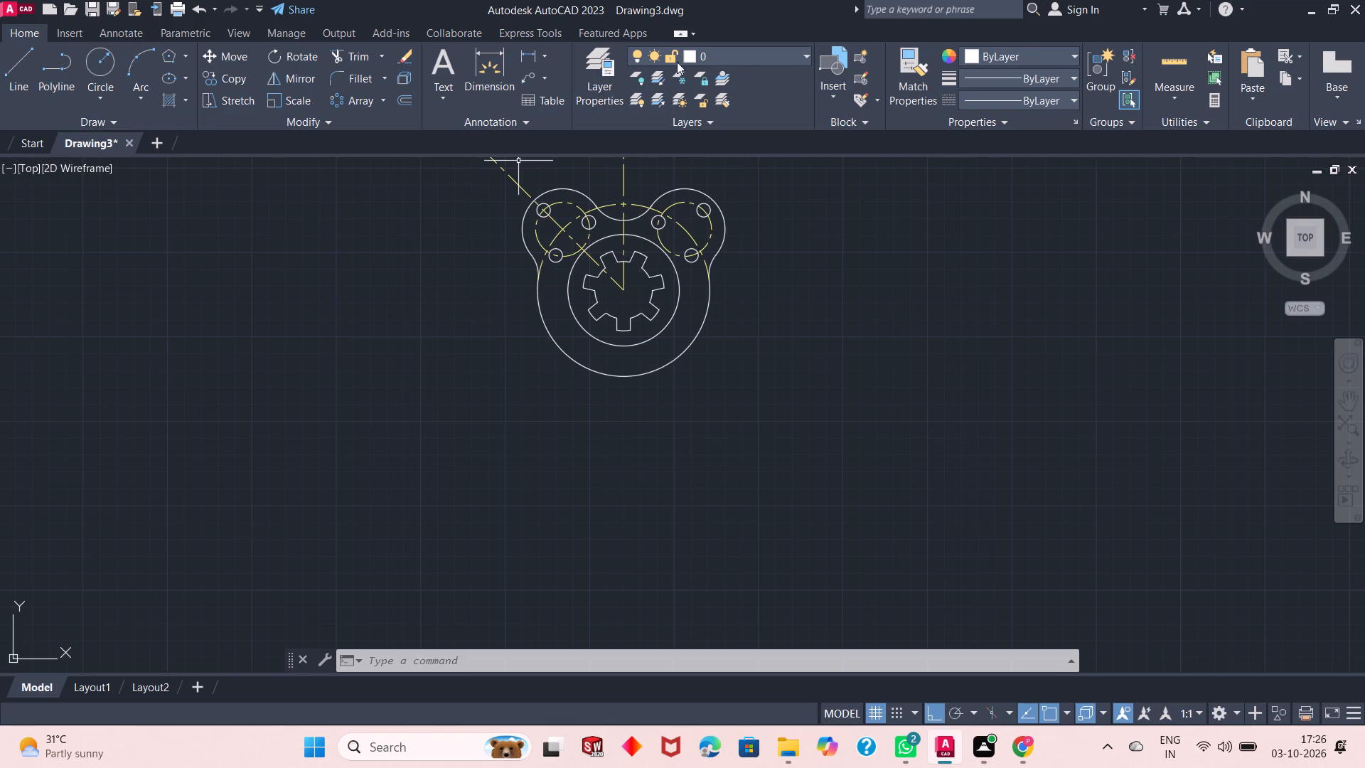
pyautogui.click(733, 54)
pyautogui.click(742, 95)
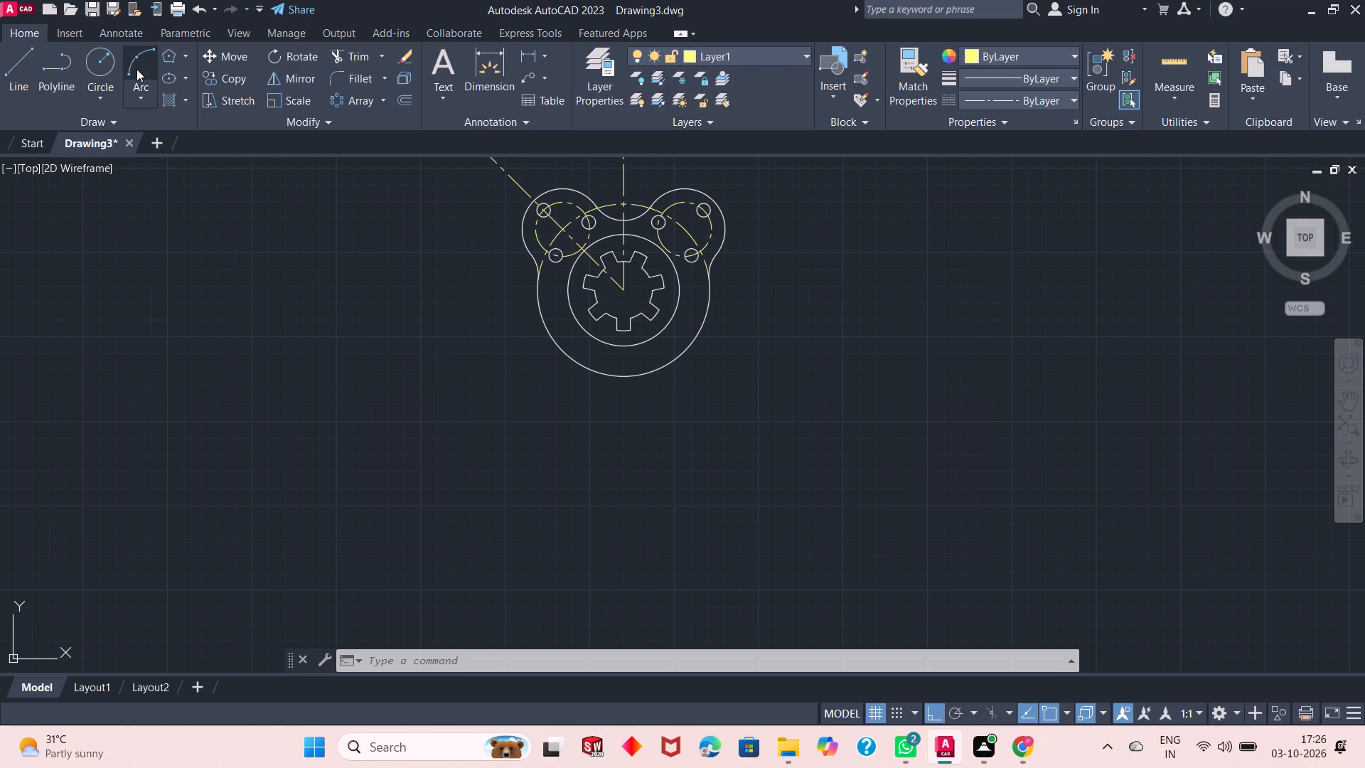
pyautogui.click(11, 78)
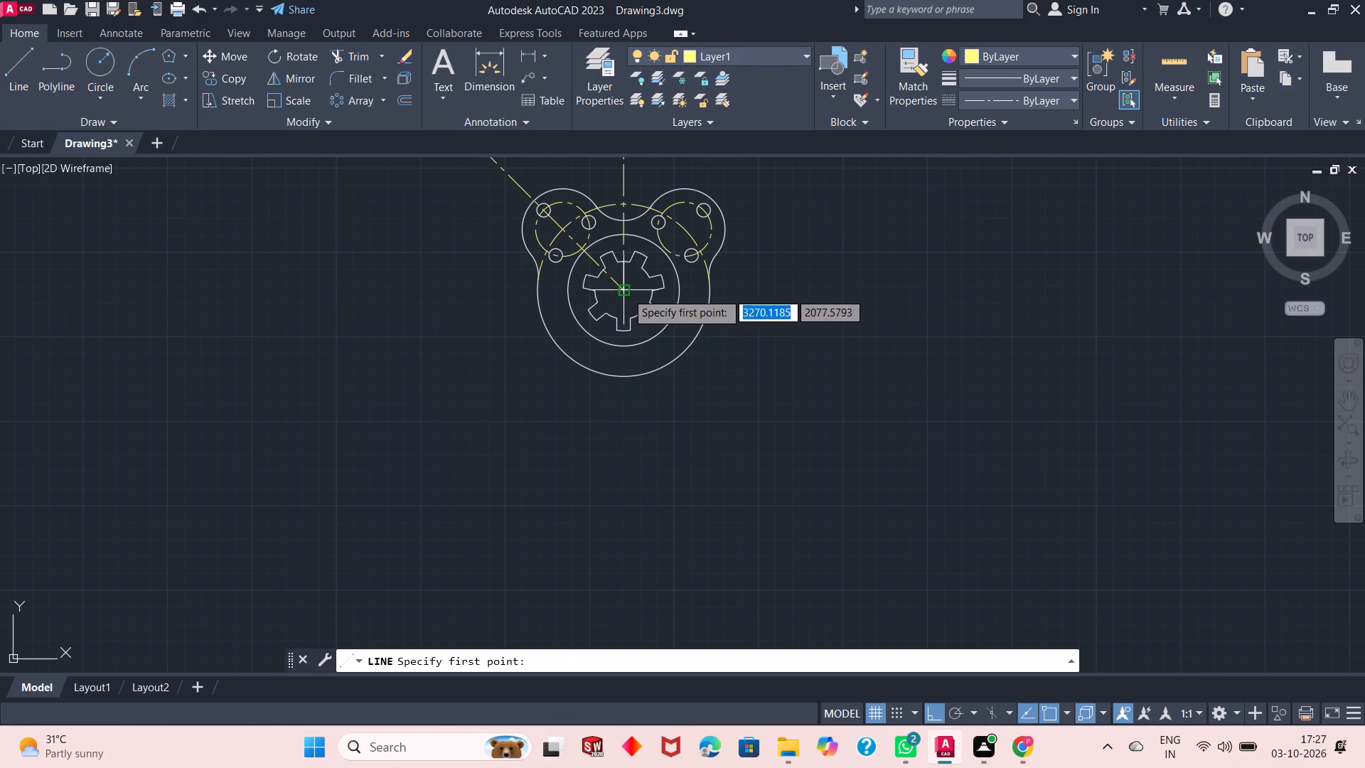
pyautogui.click(626, 292)
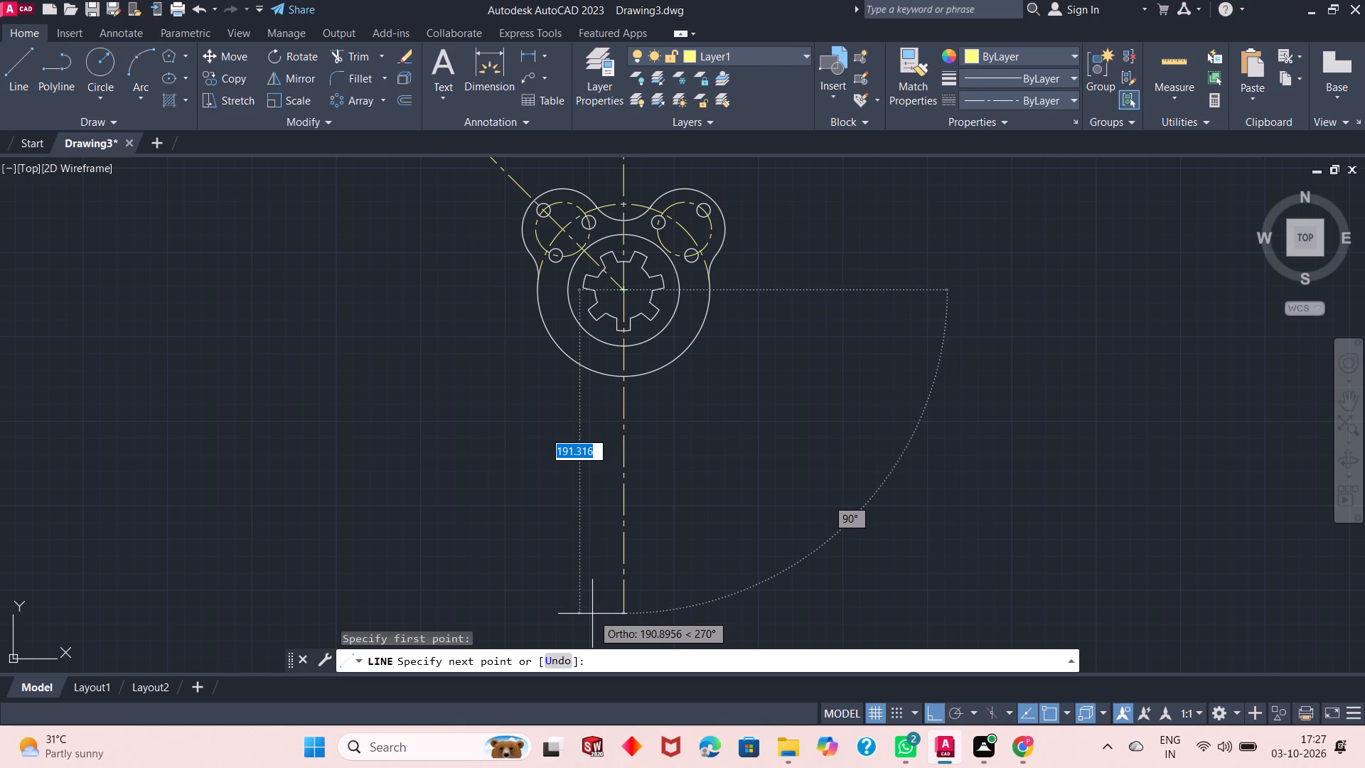
pyautogui.write('152')
pyautogui.press('Return')
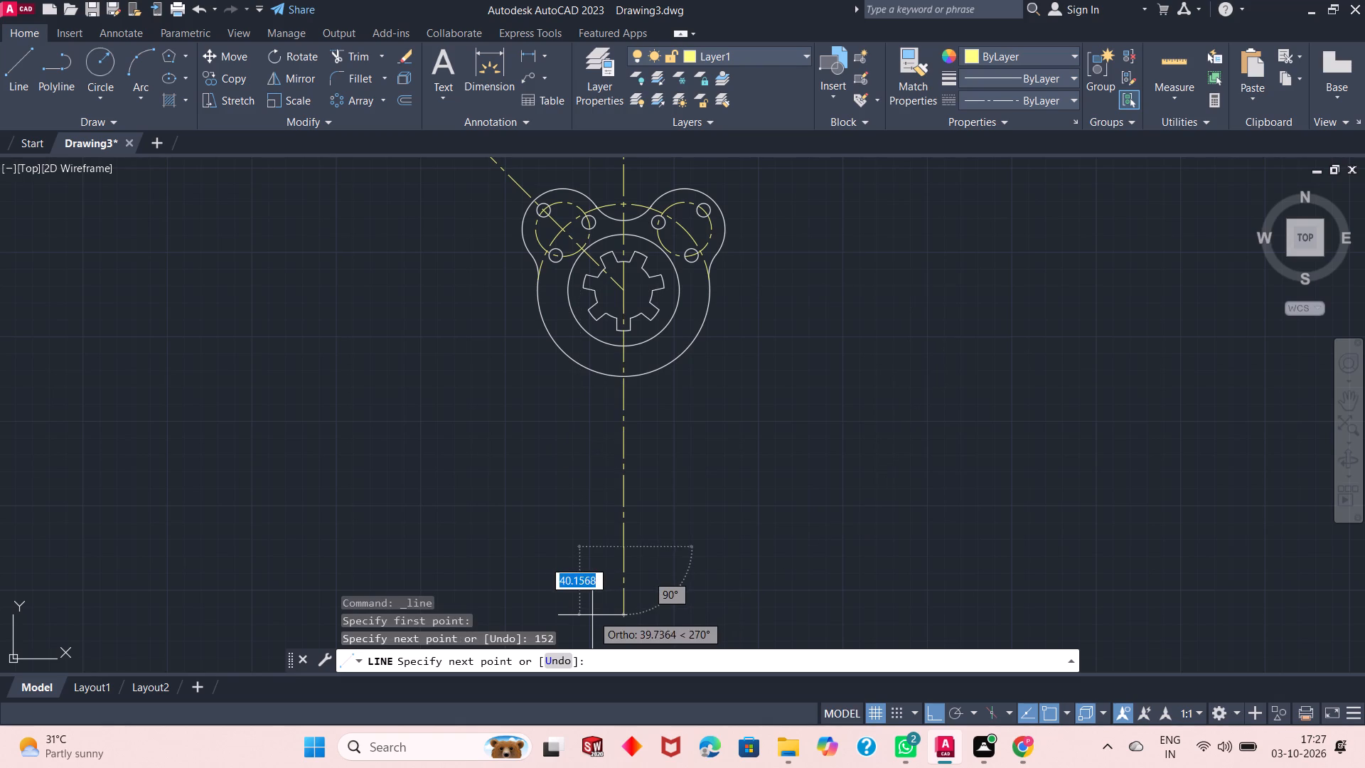
pyautogui.press('Escape')
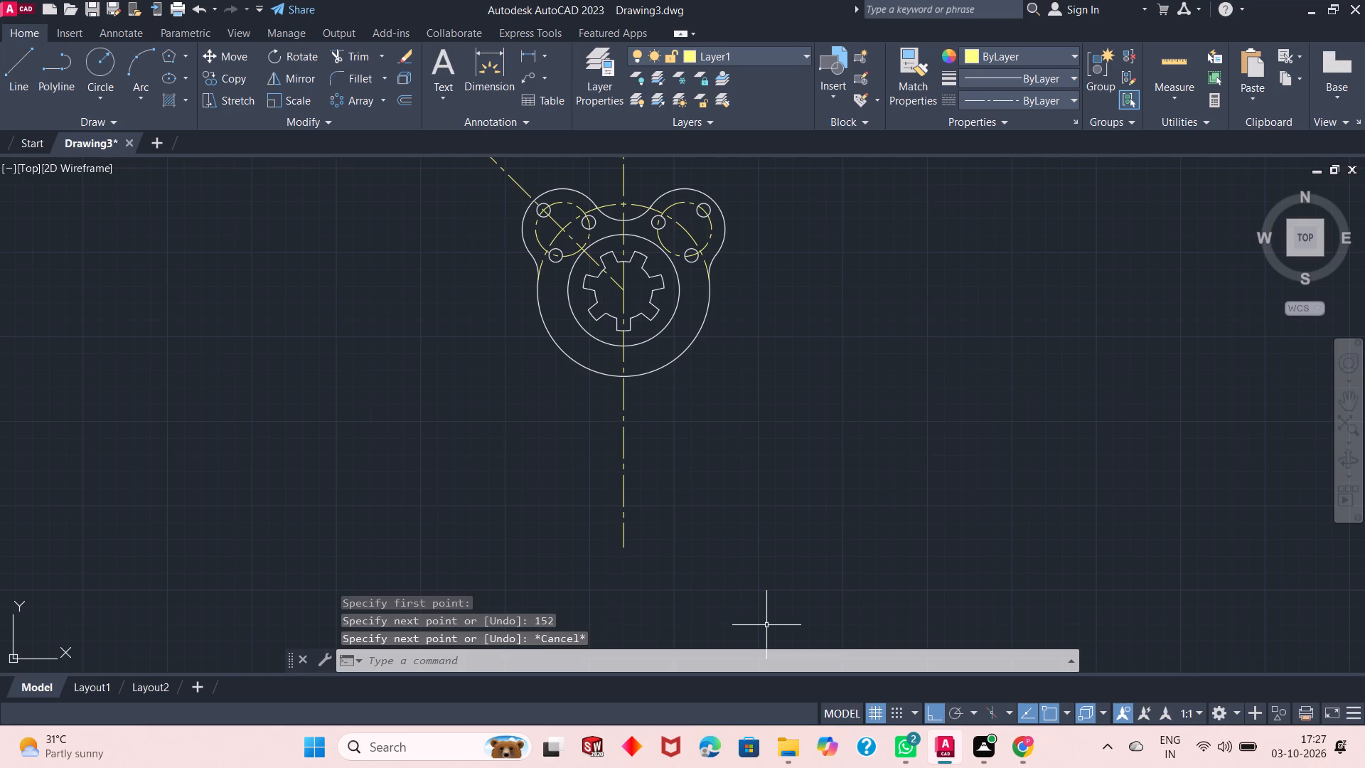
# On layer 0, draw a horizontal line 22.5 long to the right from the lower end of the vertical center line.
pyautogui.scroll(3, 632, 466)
pyautogui.scroll(-3, 633, 430)
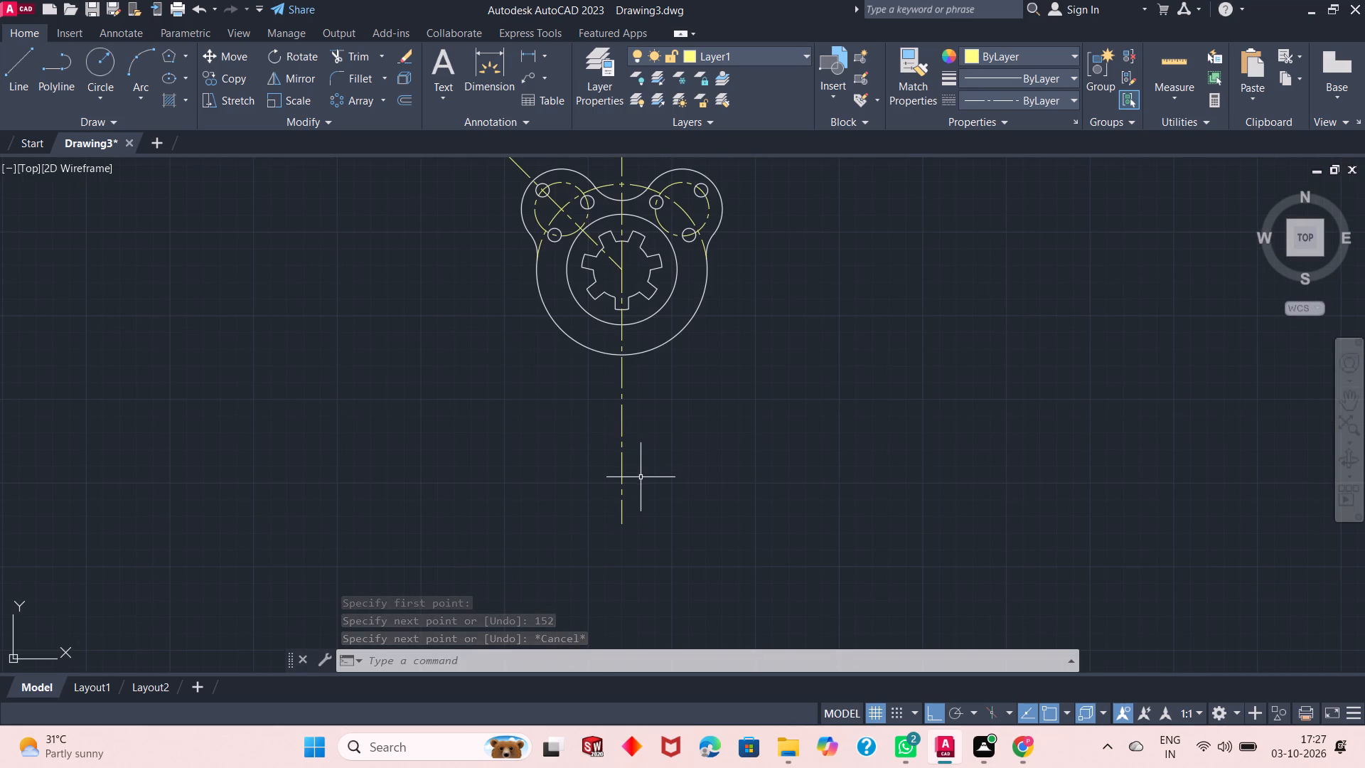
pyautogui.scroll(1, 612, 475)
pyautogui.scroll(-1, 639, 508)
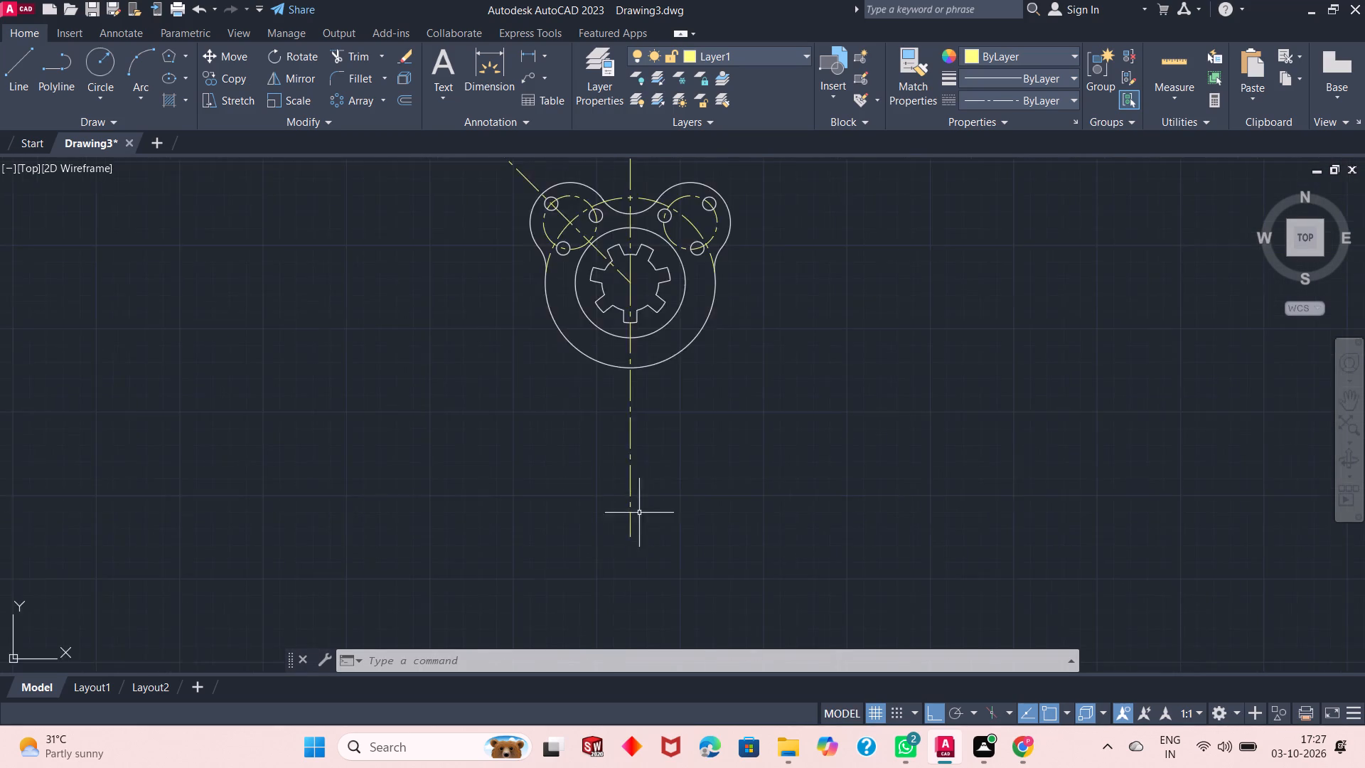
pyautogui.scroll(1, 630, 530)
pyautogui.scroll(-1, 678, 452)
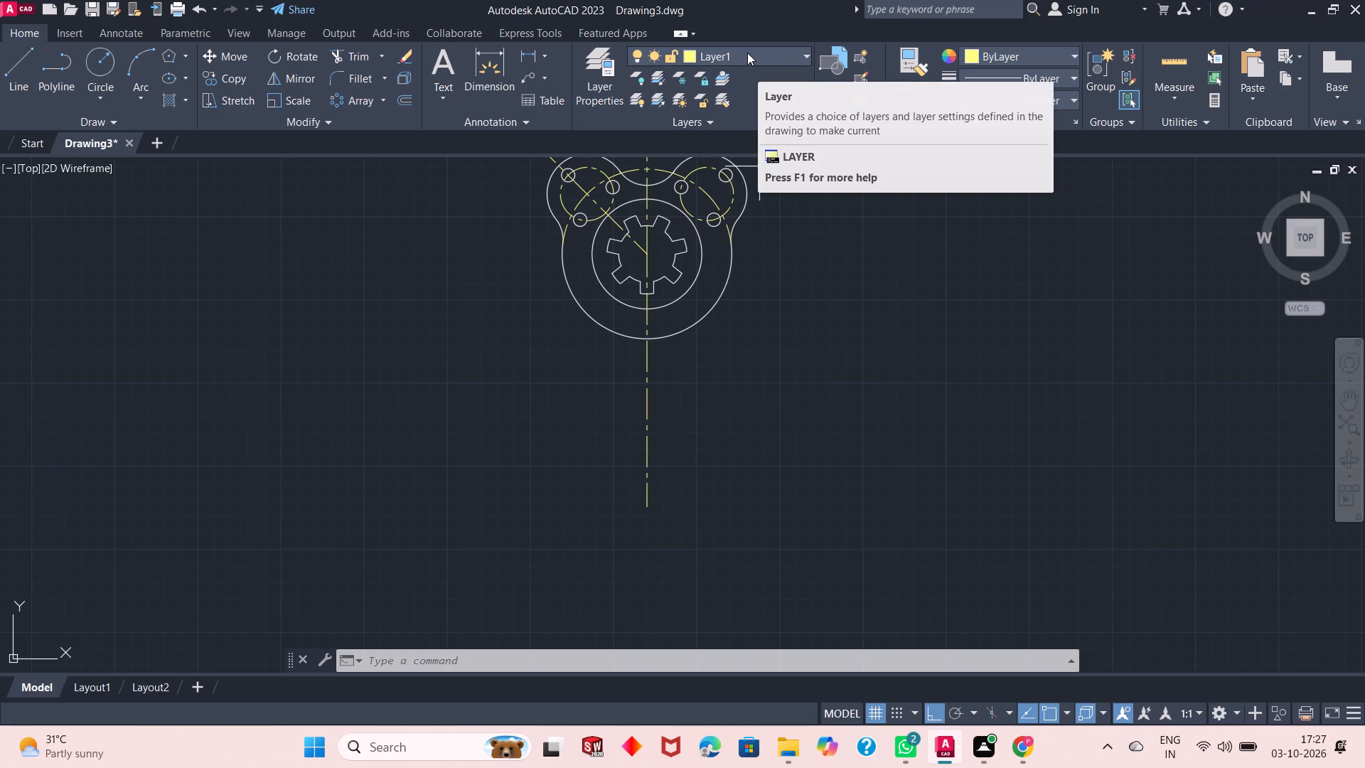
pyautogui.click(745, 53)
pyautogui.click(750, 80)
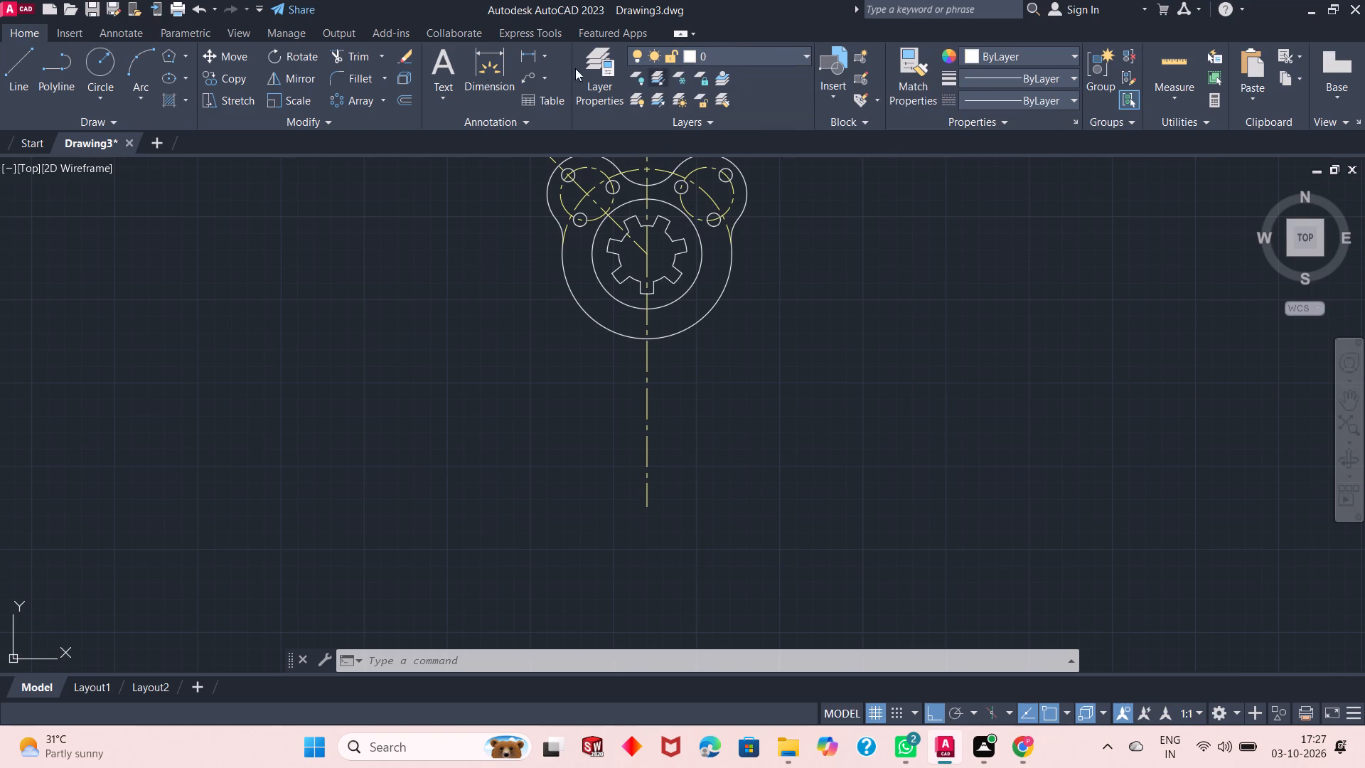
pyautogui.click(24, 77)
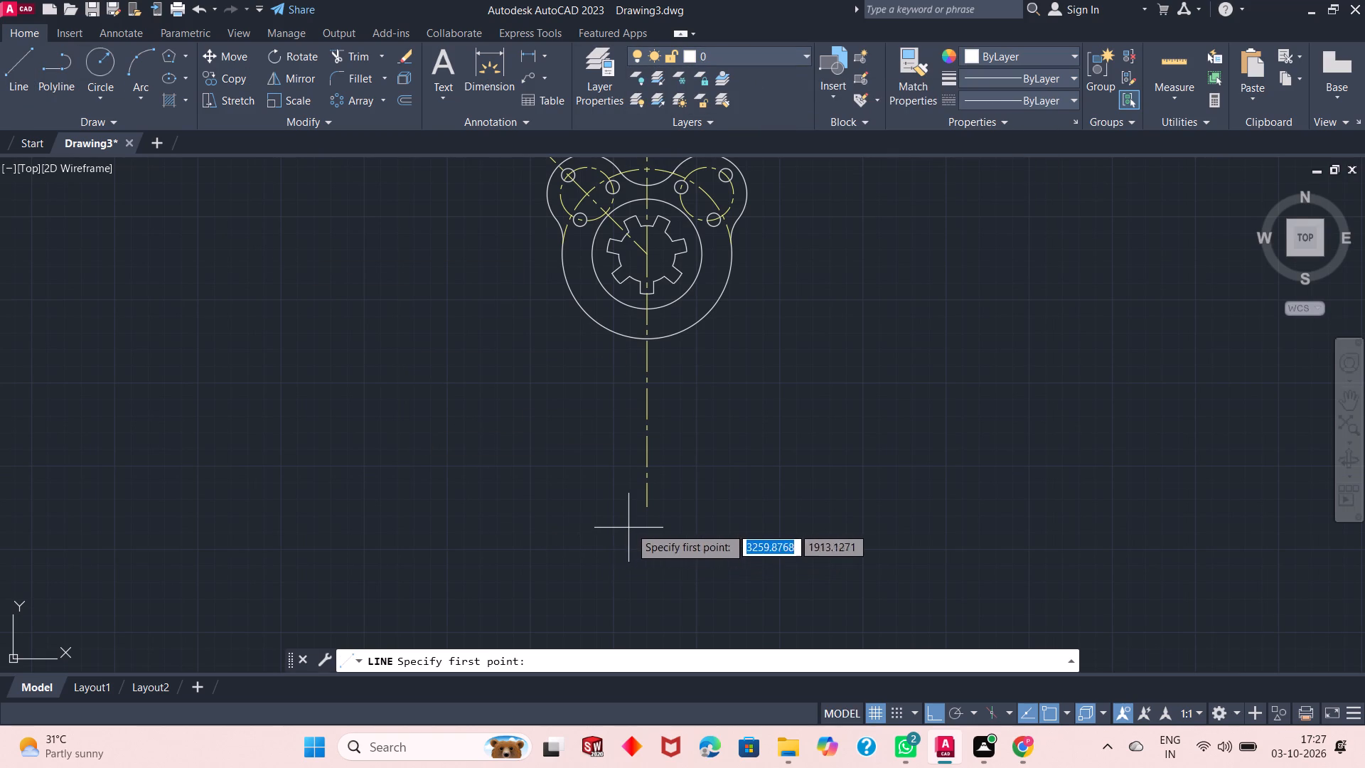
pyautogui.click(648, 511)
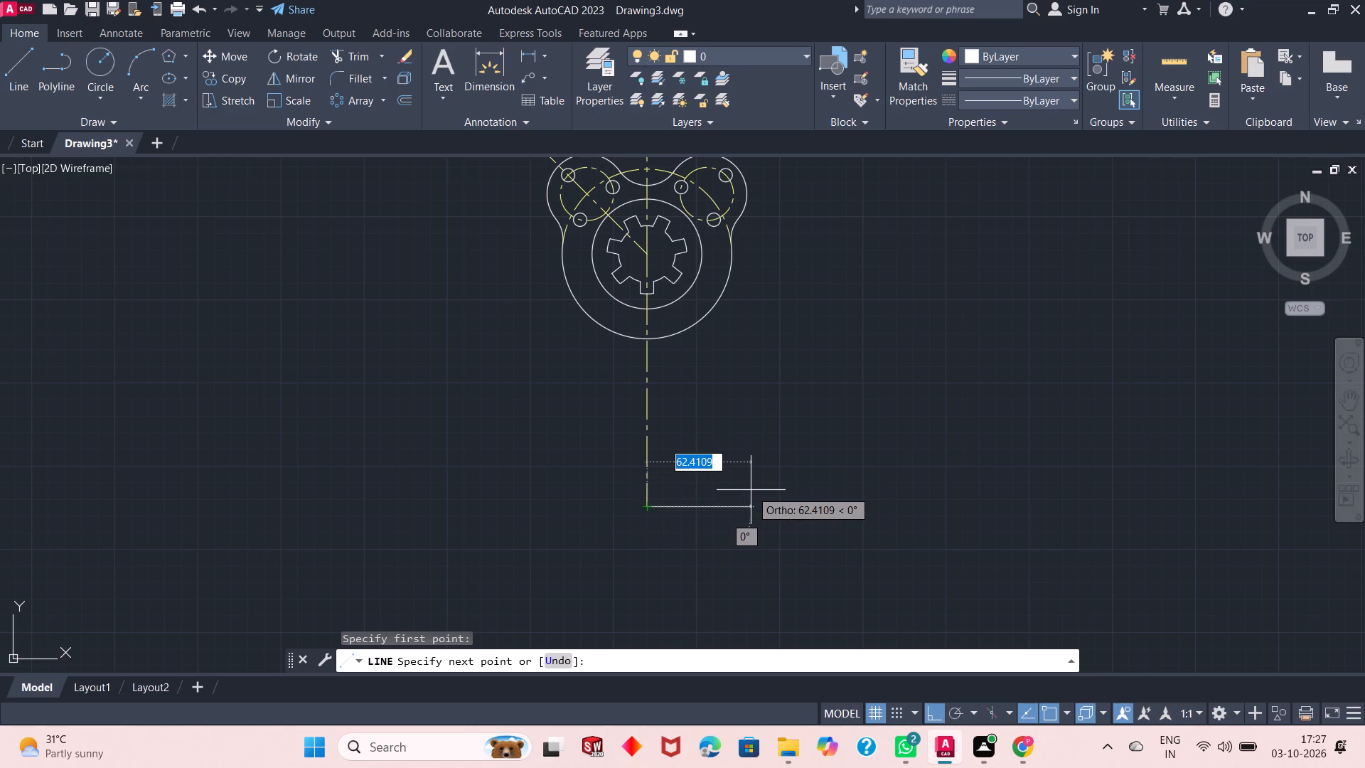
pyautogui.write('22.5')
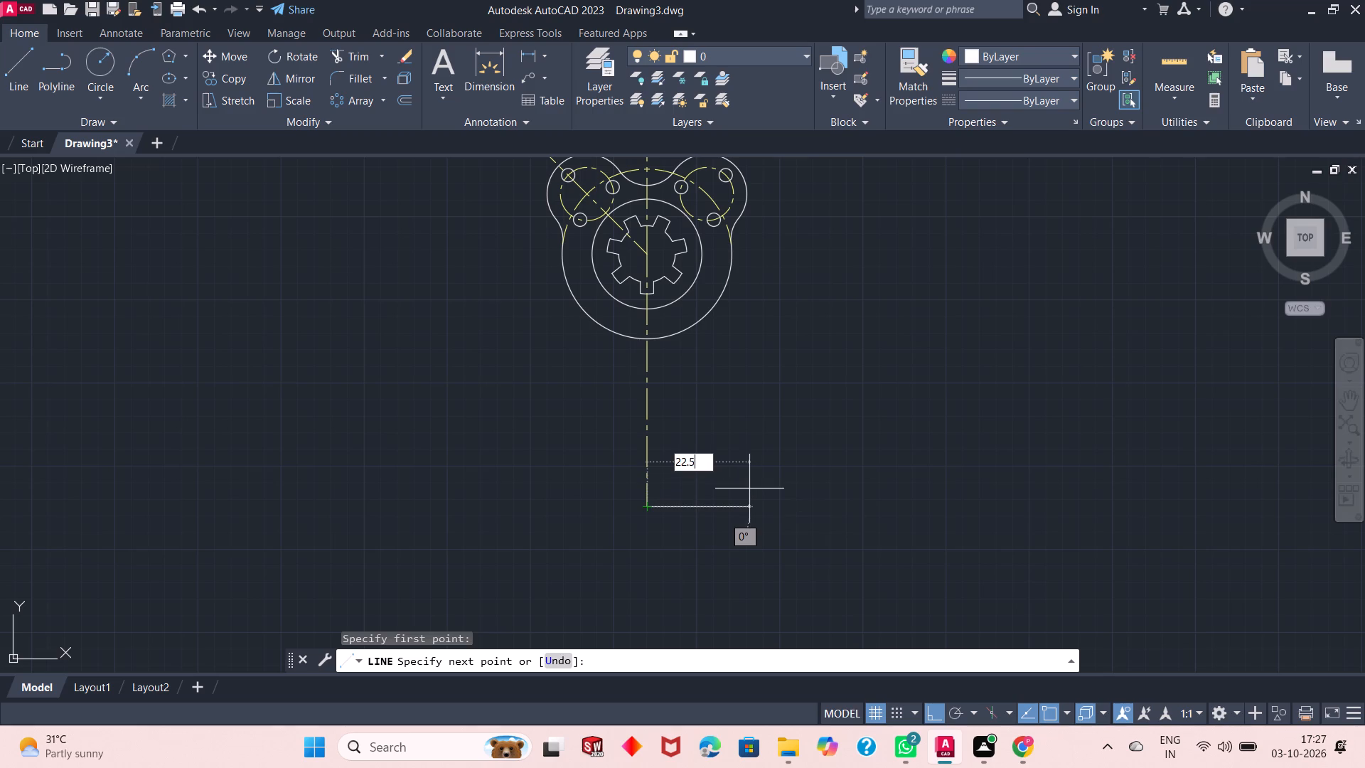
pyautogui.press('Return')
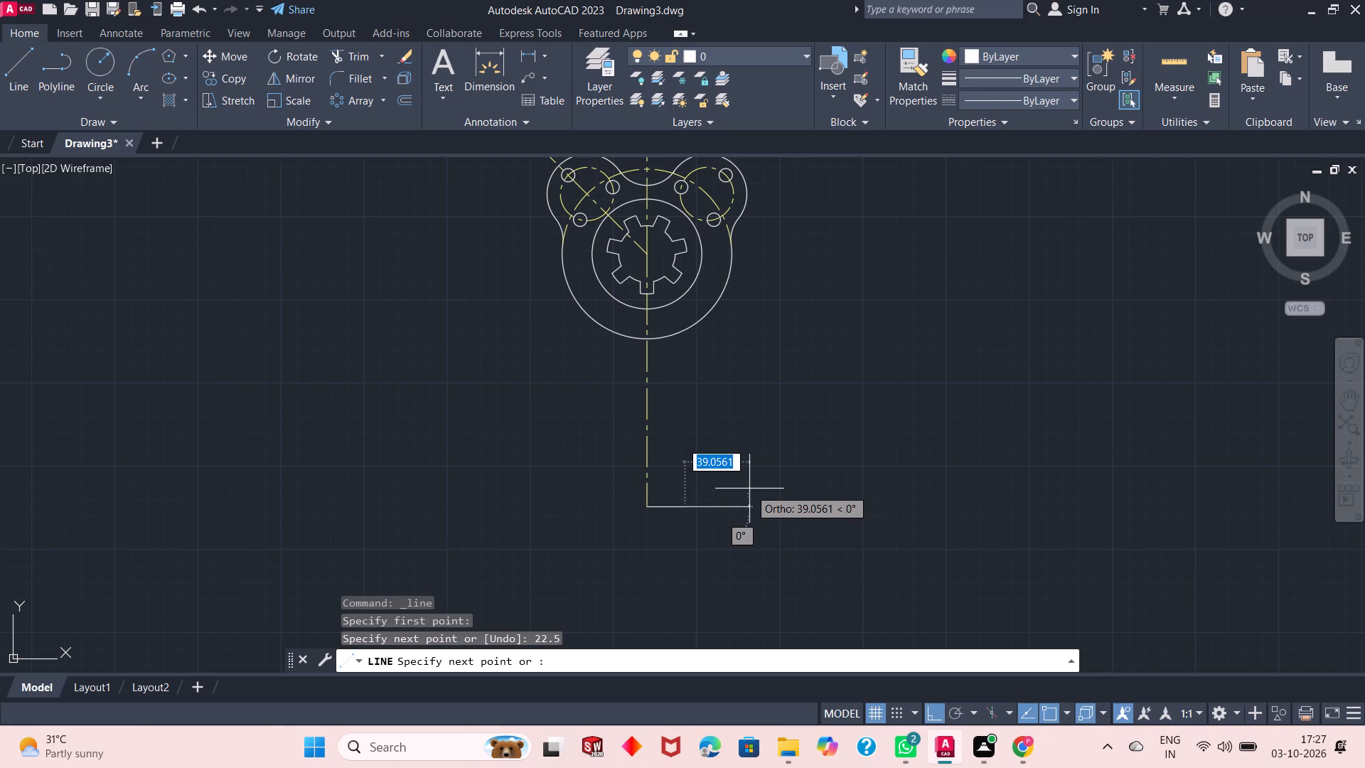
pyautogui.hotkey('ctrl', 'z')
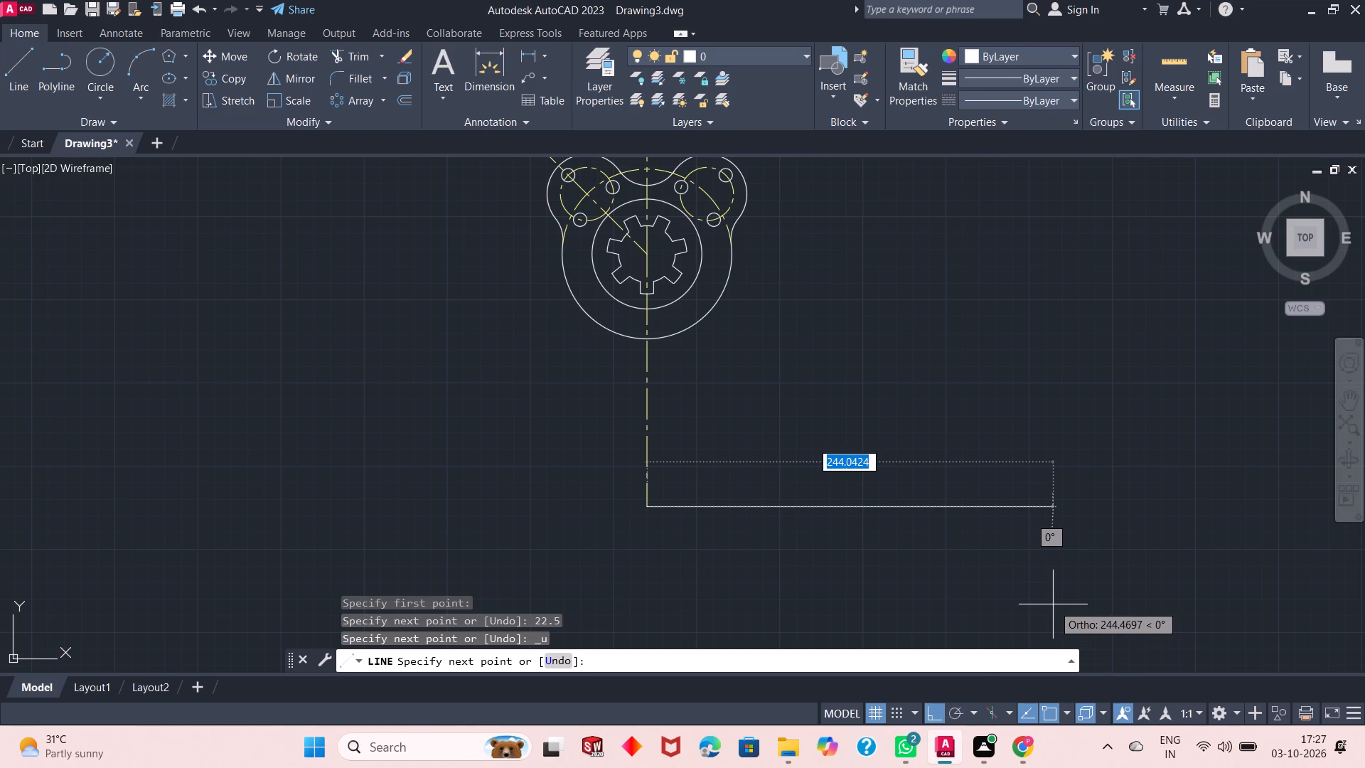
pyautogui.write('22.5')
pyautogui.press('Return')
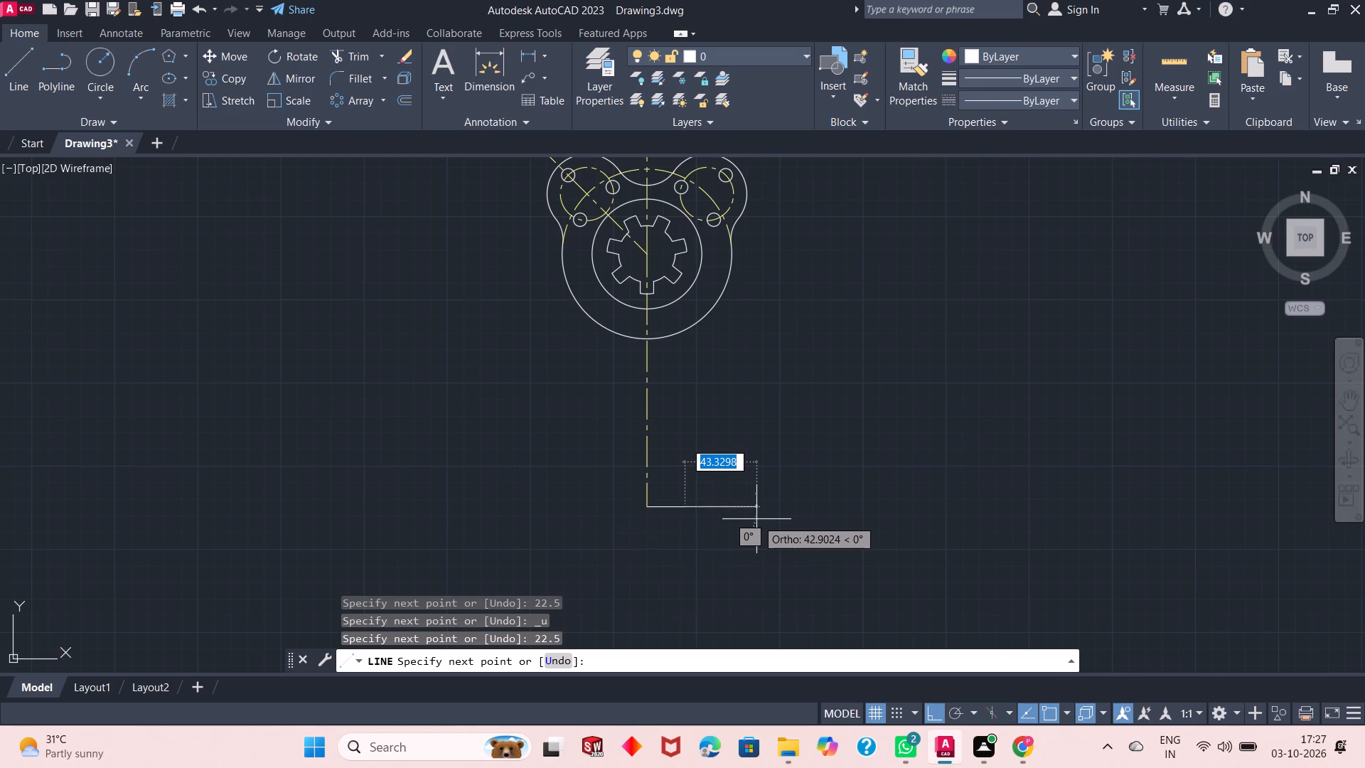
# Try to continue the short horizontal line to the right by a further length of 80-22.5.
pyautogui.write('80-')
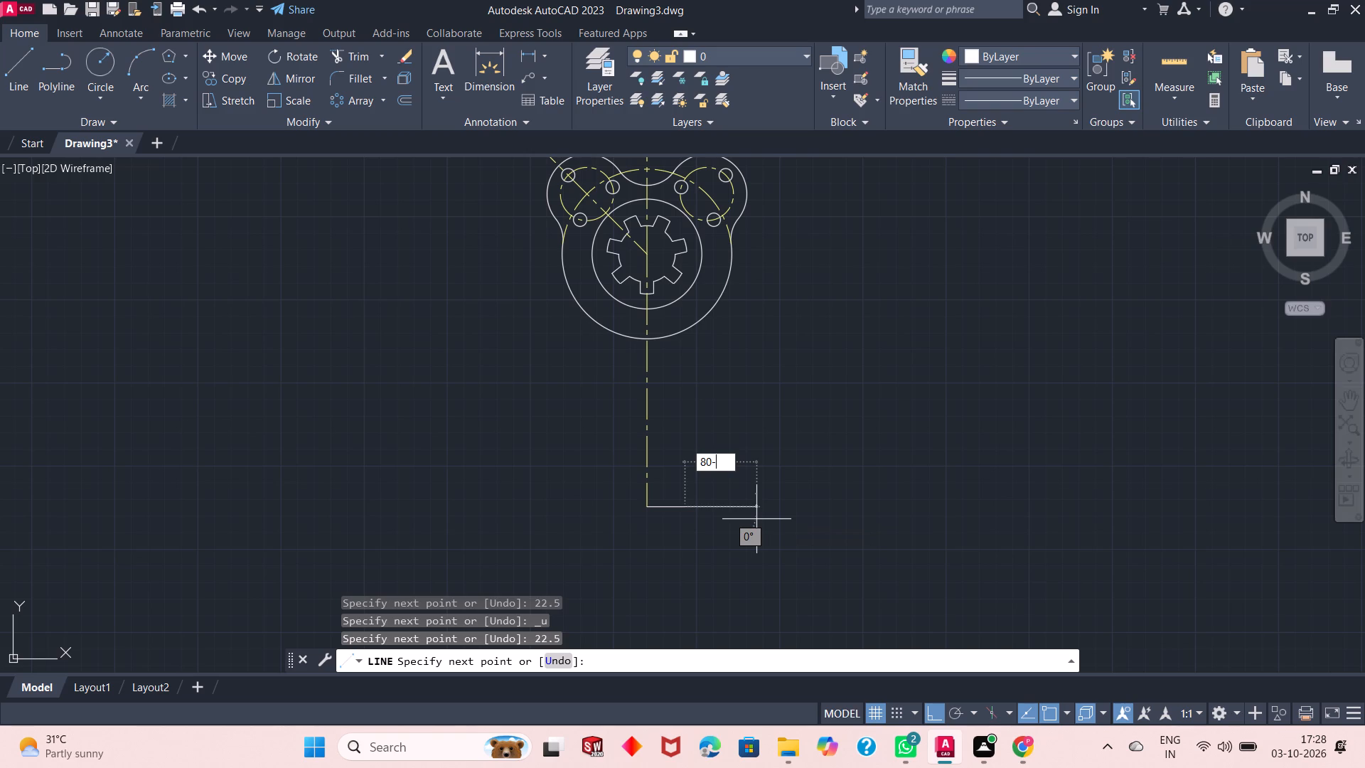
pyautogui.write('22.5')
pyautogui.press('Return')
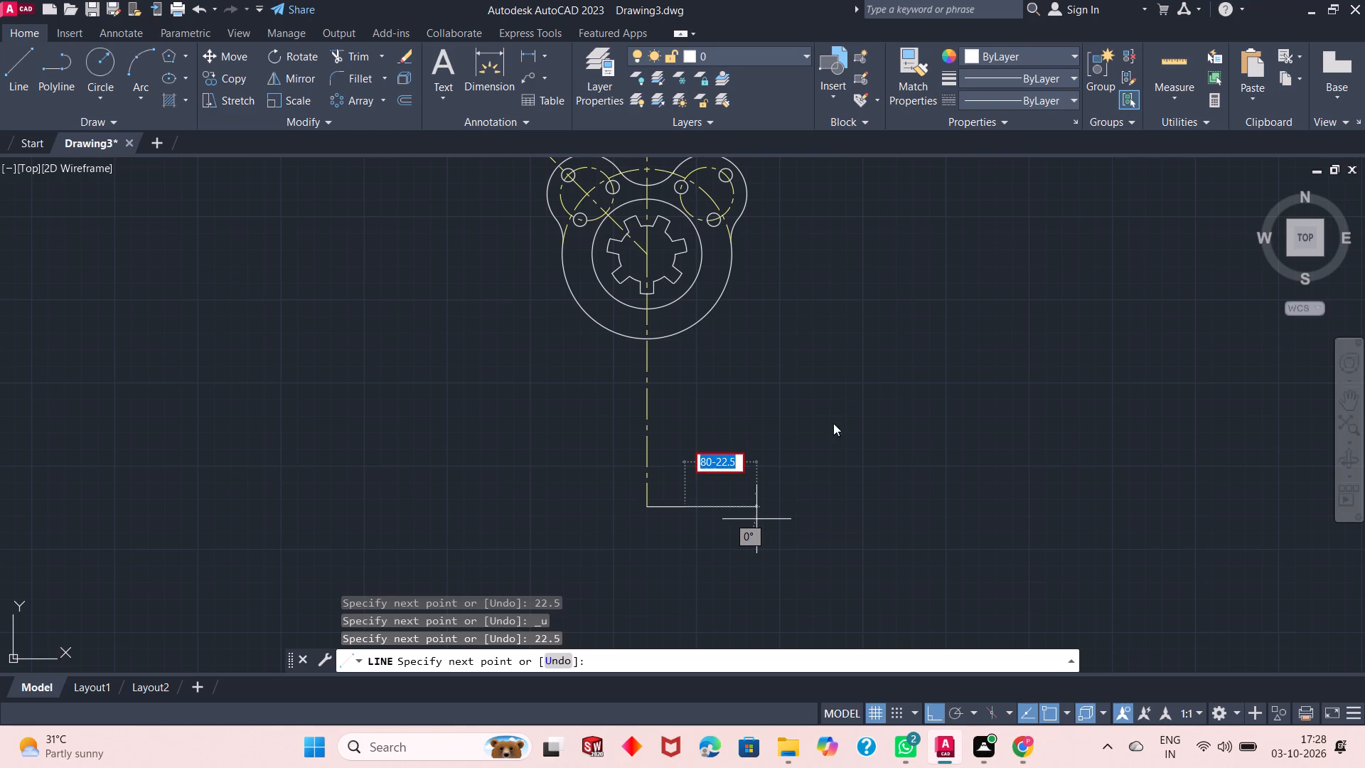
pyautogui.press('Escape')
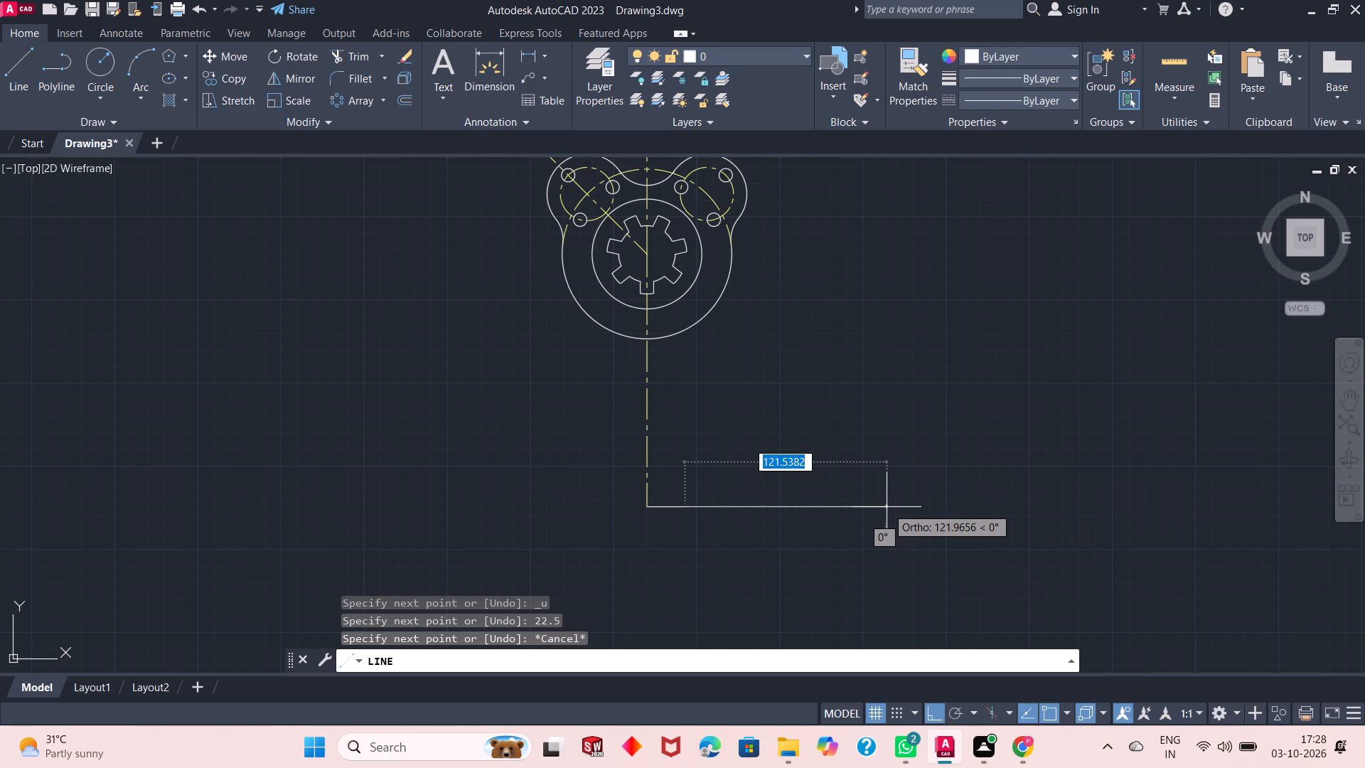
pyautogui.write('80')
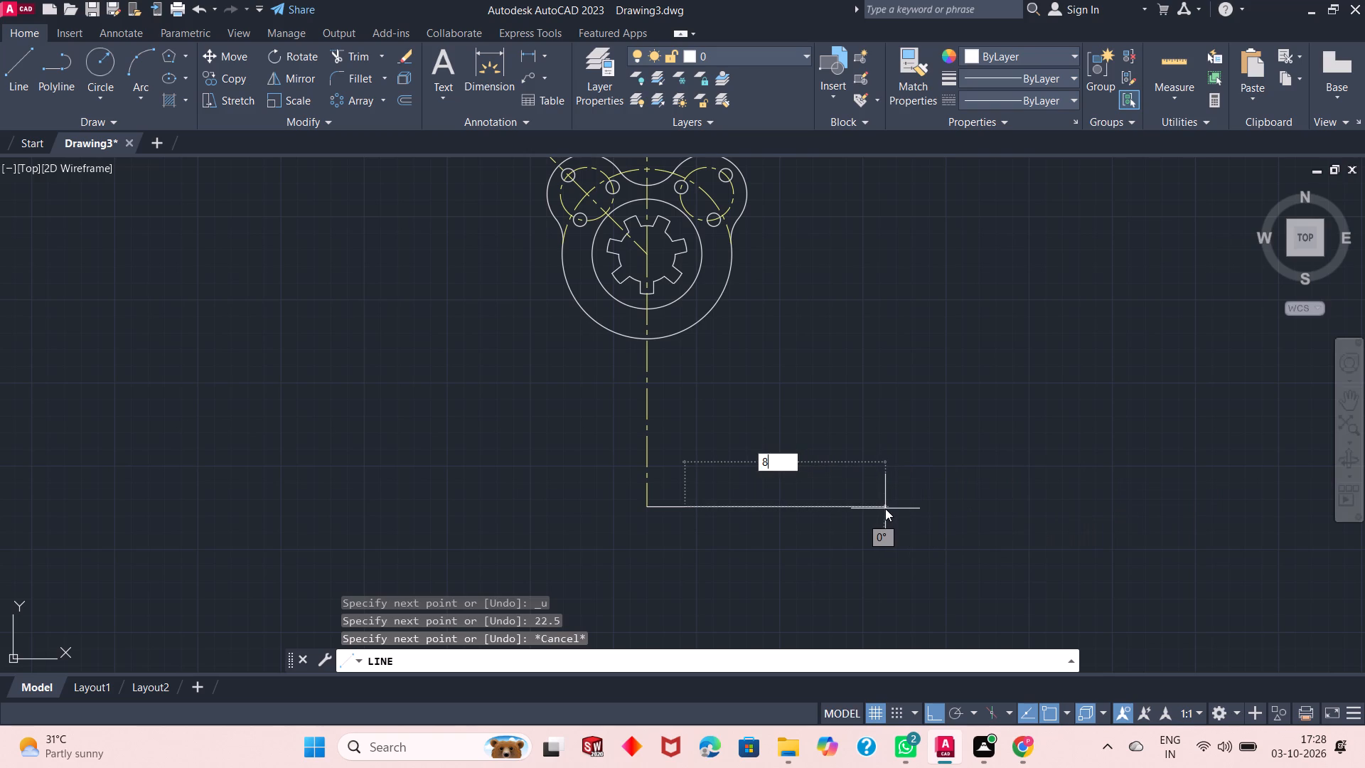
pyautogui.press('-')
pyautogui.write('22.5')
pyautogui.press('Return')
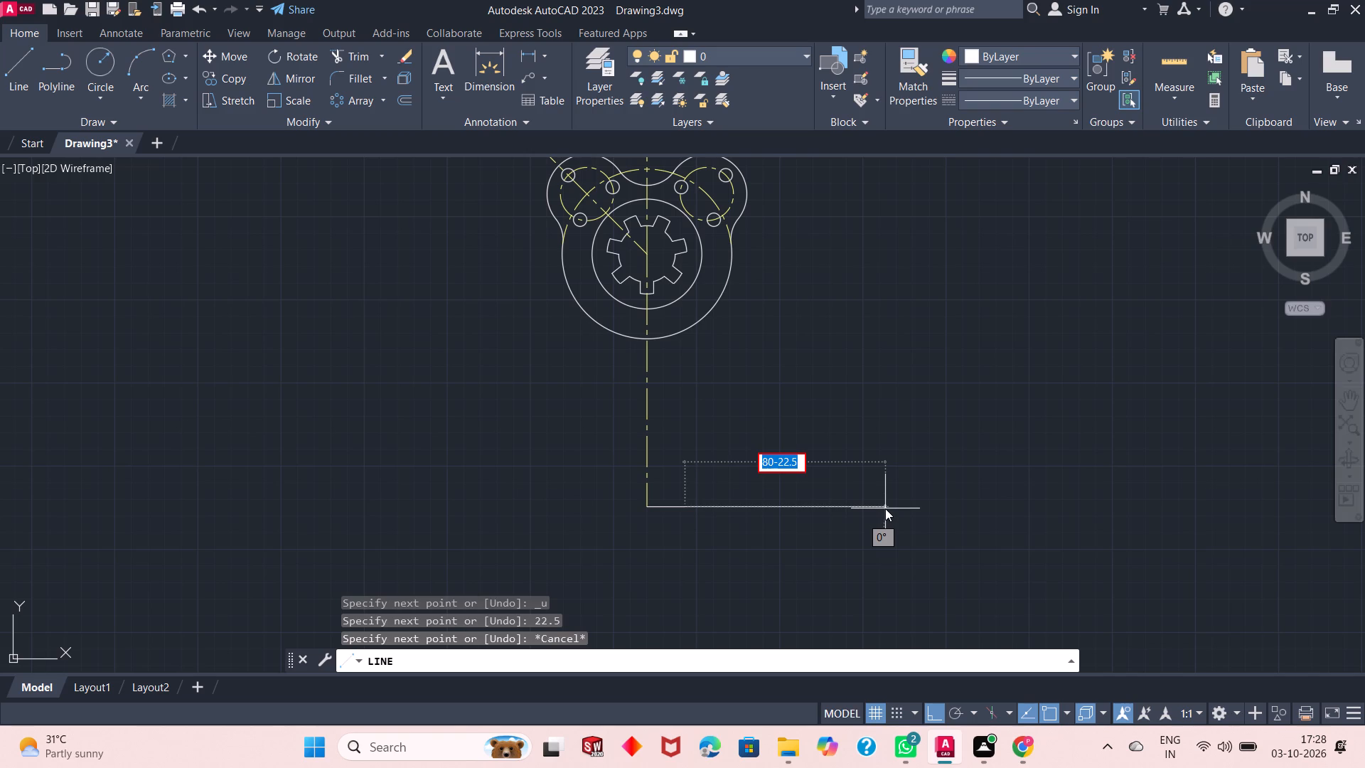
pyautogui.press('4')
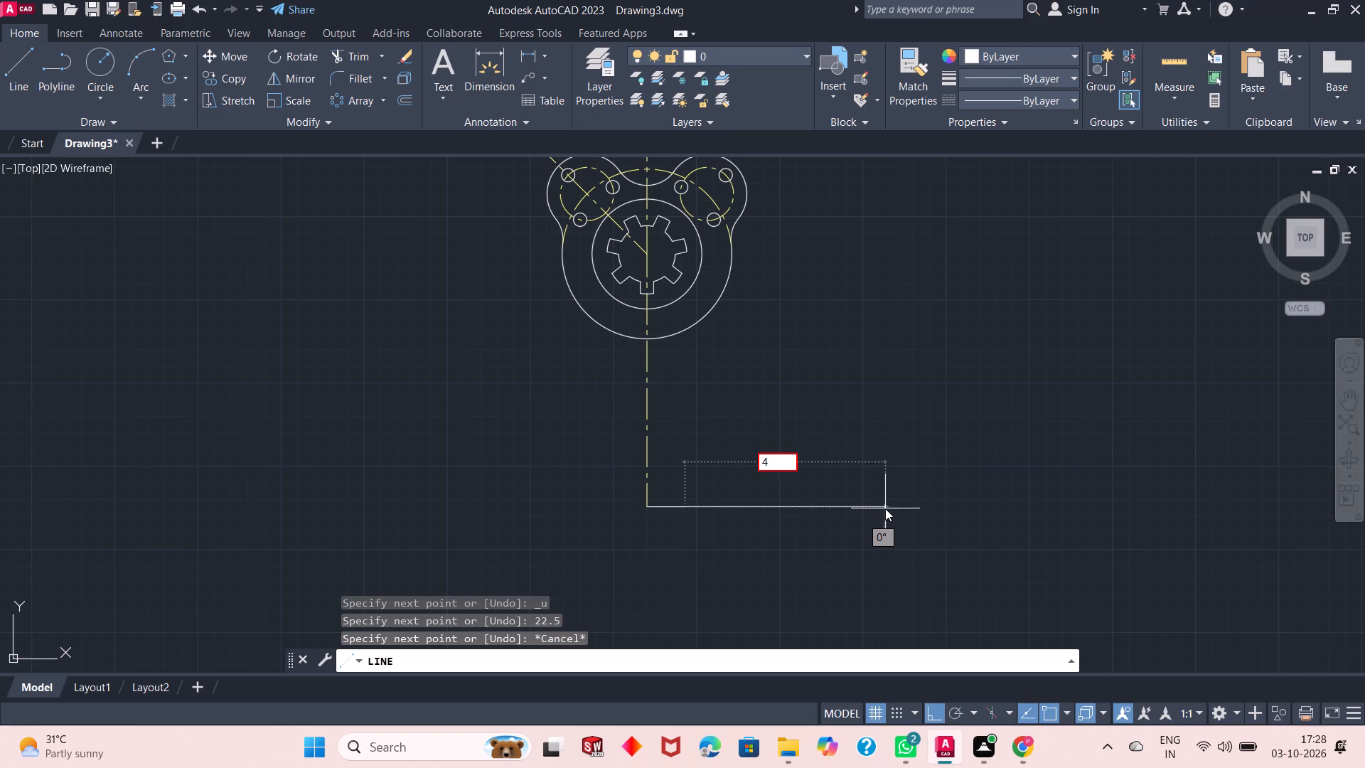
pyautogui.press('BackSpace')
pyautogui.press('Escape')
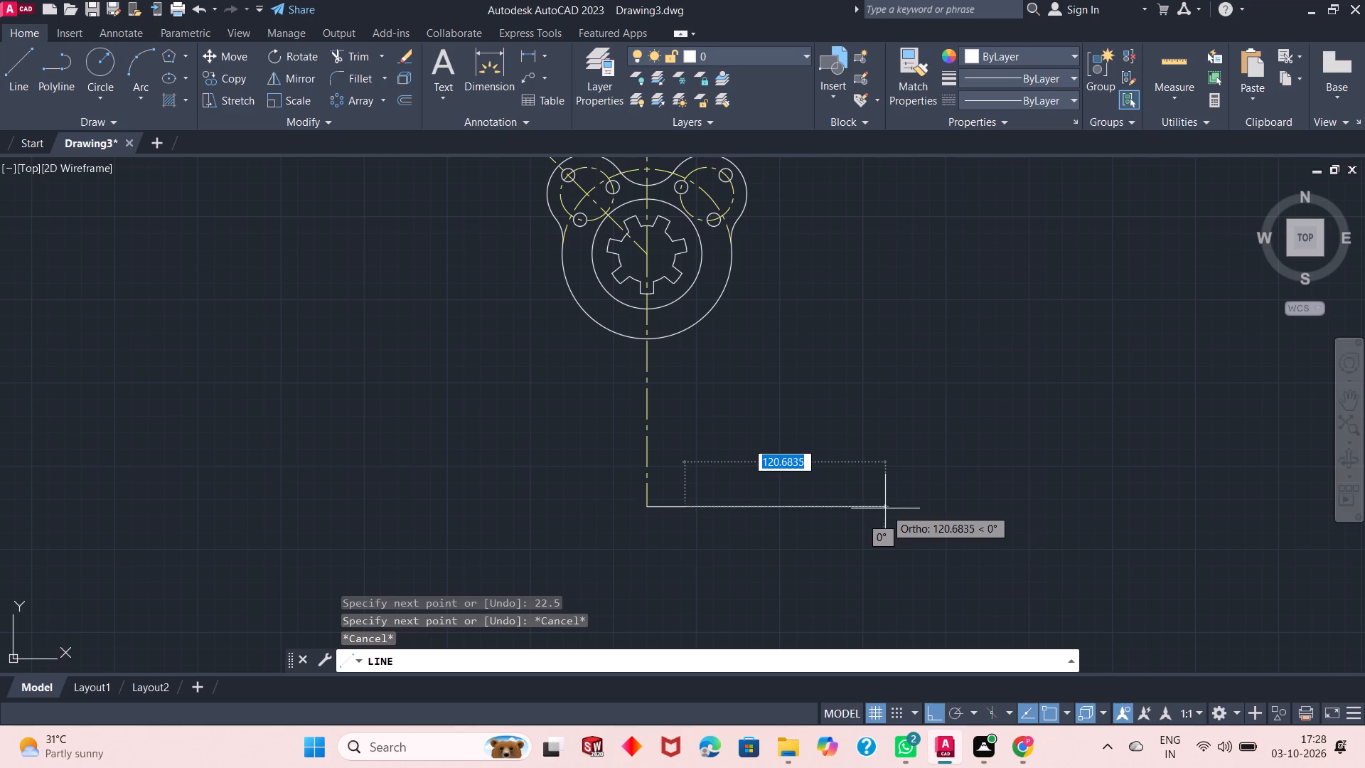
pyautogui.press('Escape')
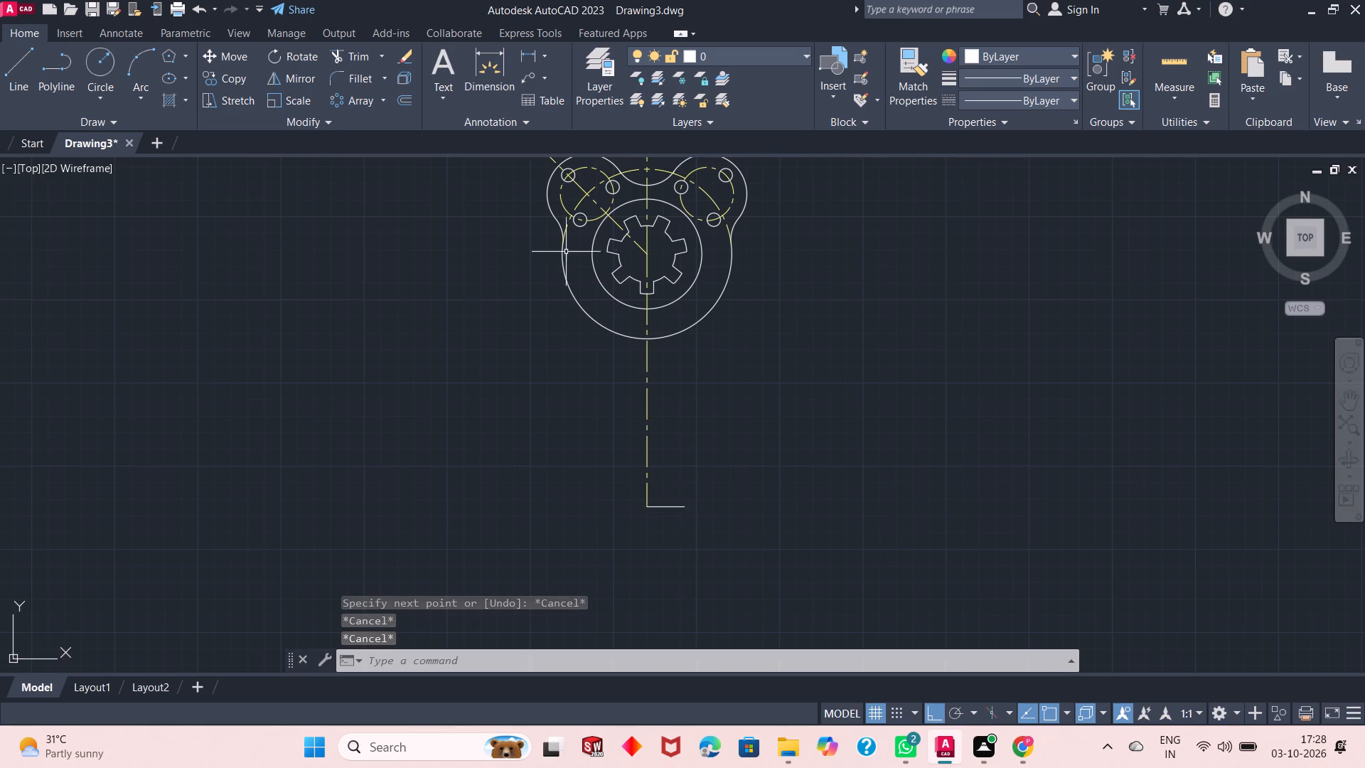
# Draw a horizontal line 67.5 long to the right, continuing from the end of the short 22.5 base line.
pyautogui.click(28, 92)
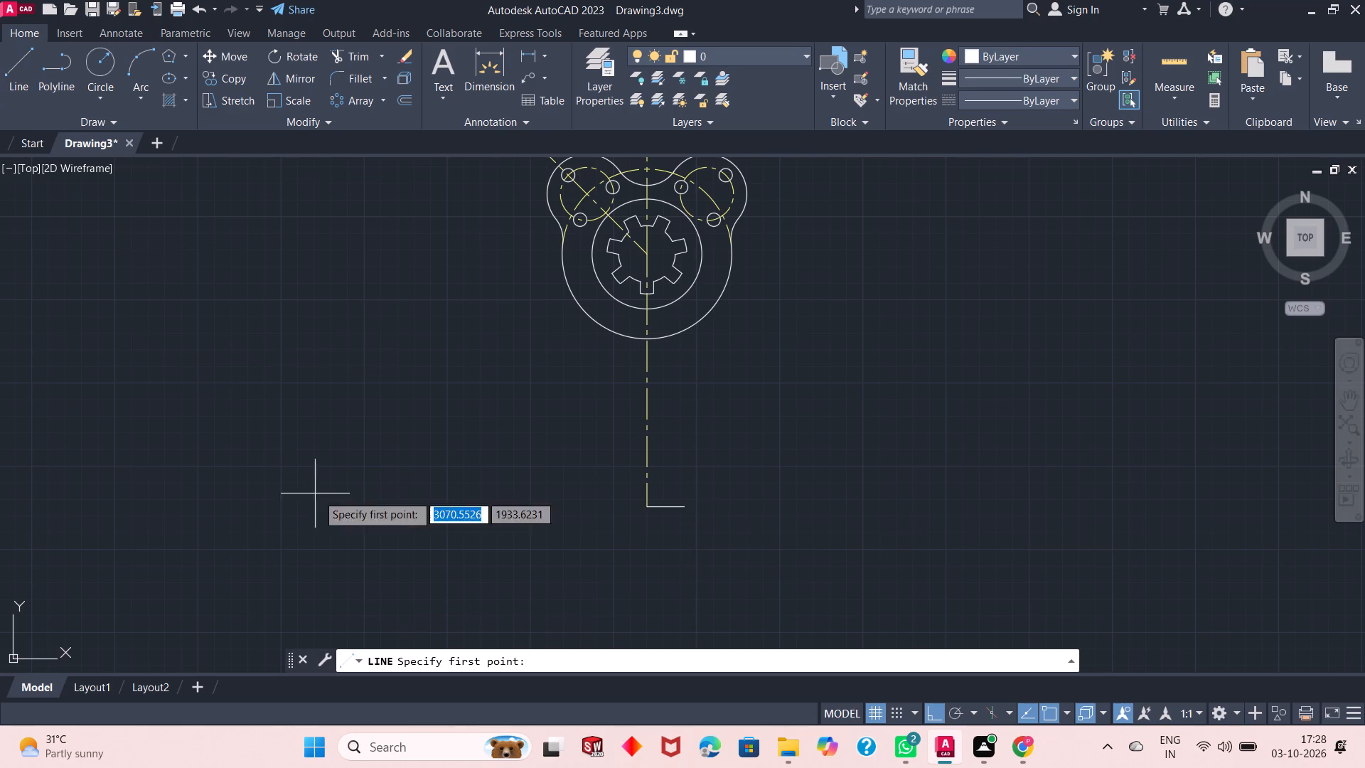
pyautogui.click(685, 506)
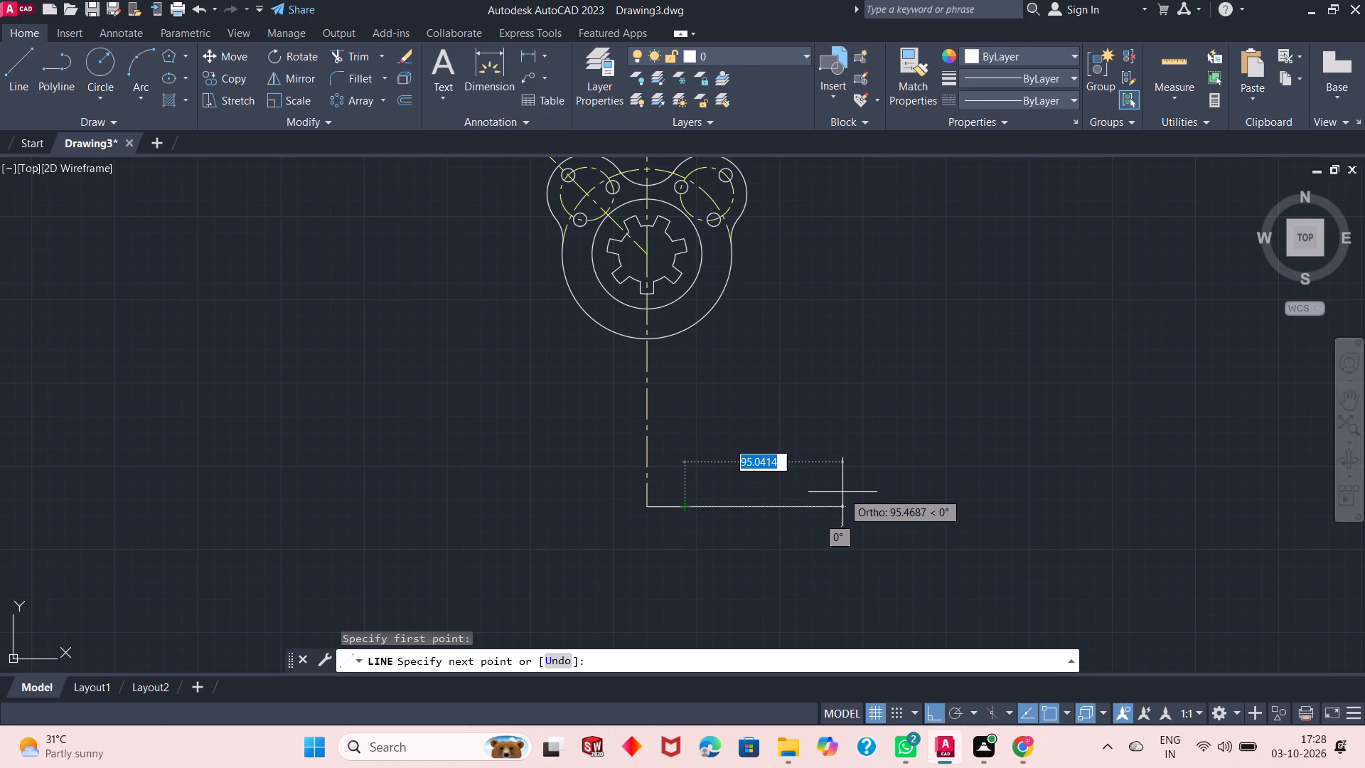
pyautogui.write('67.5')
pyautogui.press('Return')
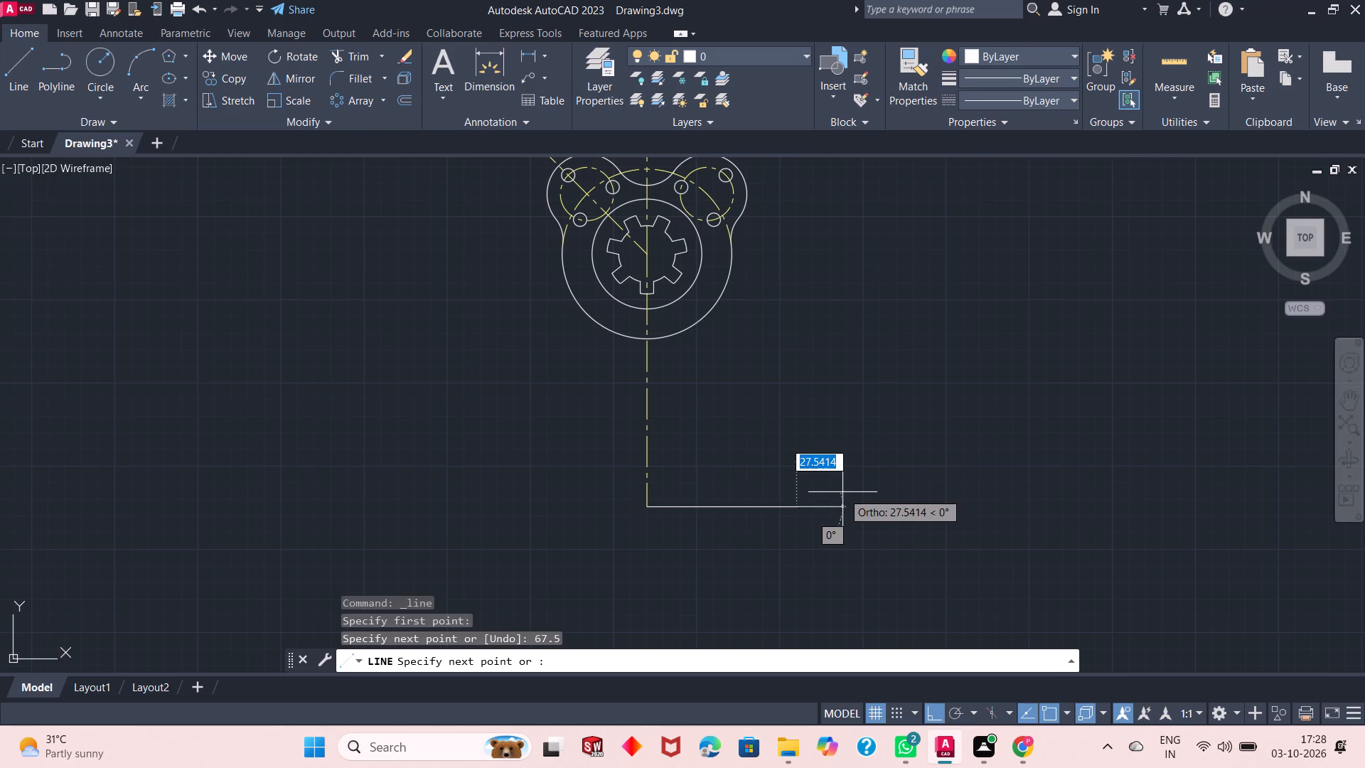
pyautogui.press('Return')
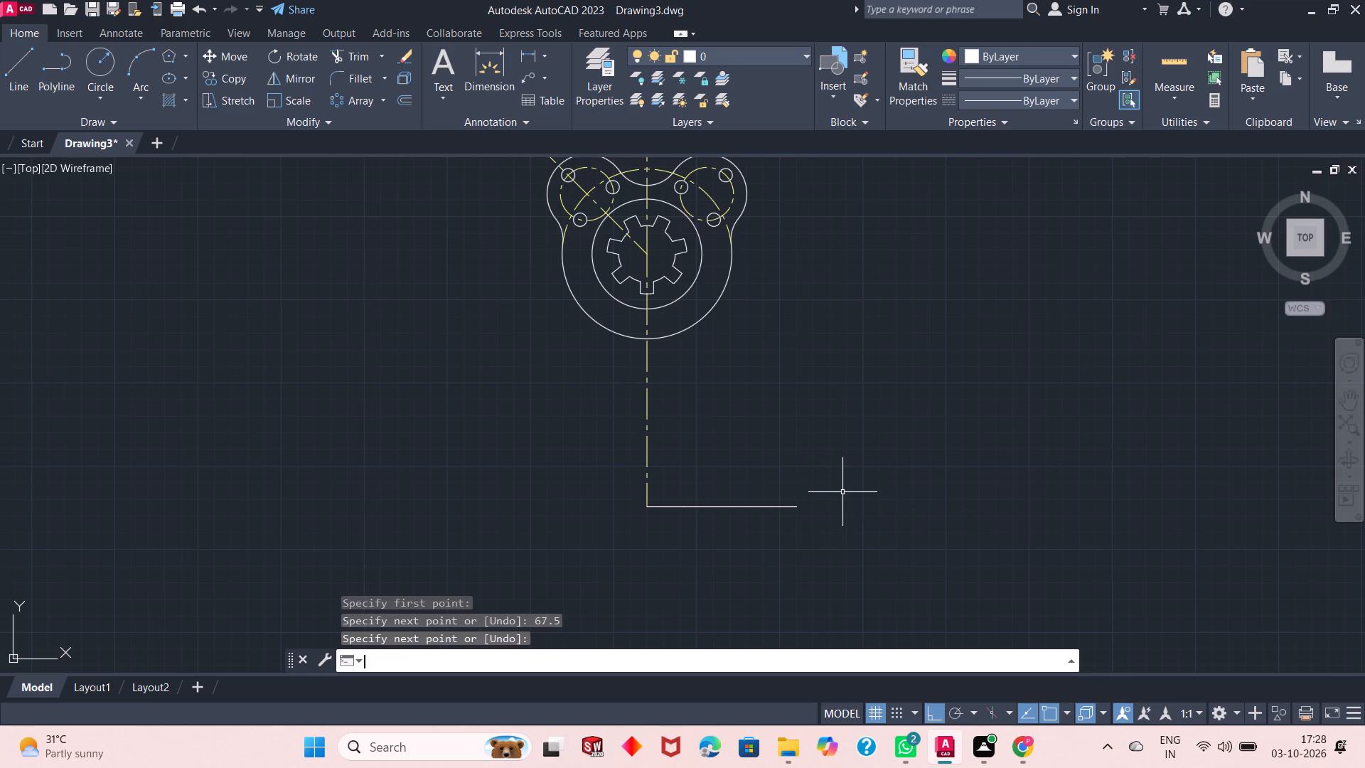
# From the lower end of the vertical center line, draw two consecutive horizontal segments to the left, 22.5 and 67.5 long.
pyautogui.click(19, 85)
pyautogui.click(646, 510)
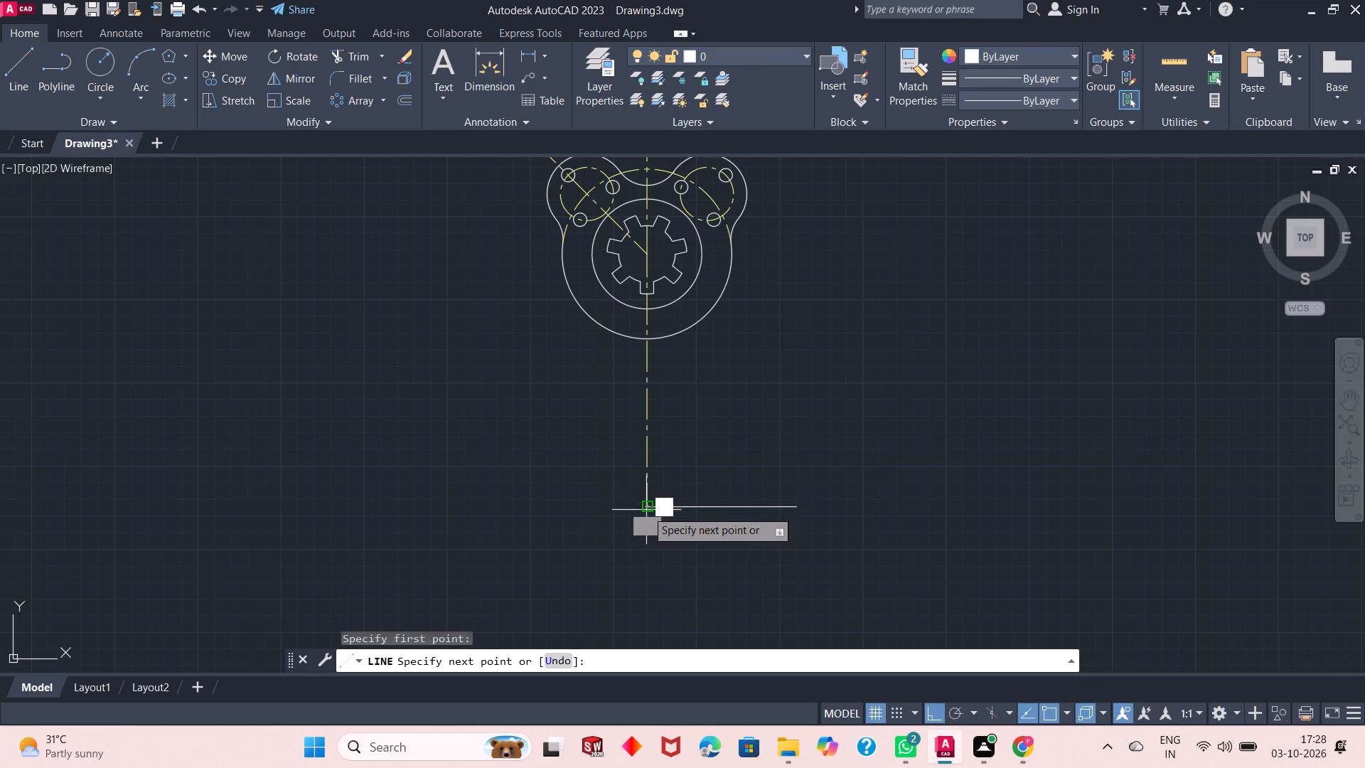
pyautogui.write('22.5')
pyautogui.press('Return')
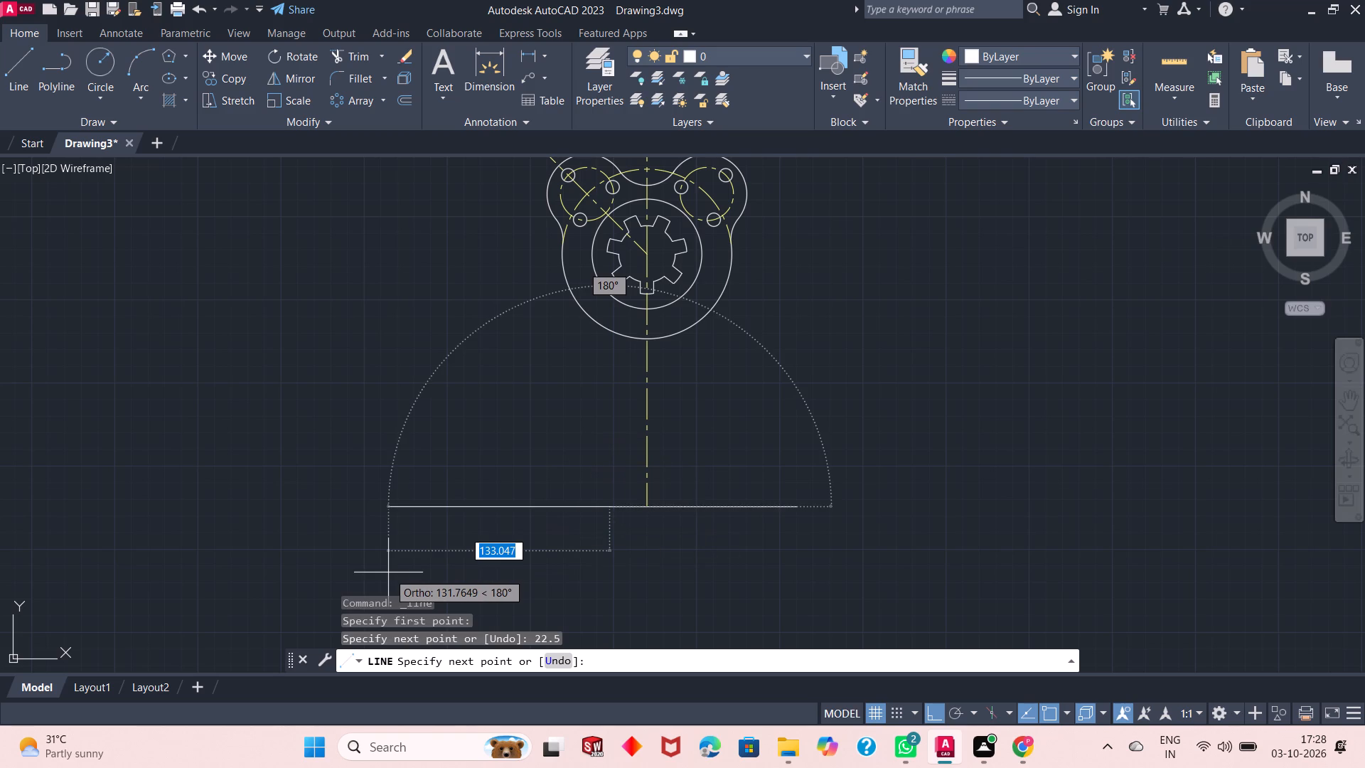
pyautogui.write('67.5')
pyautogui.press('Return')
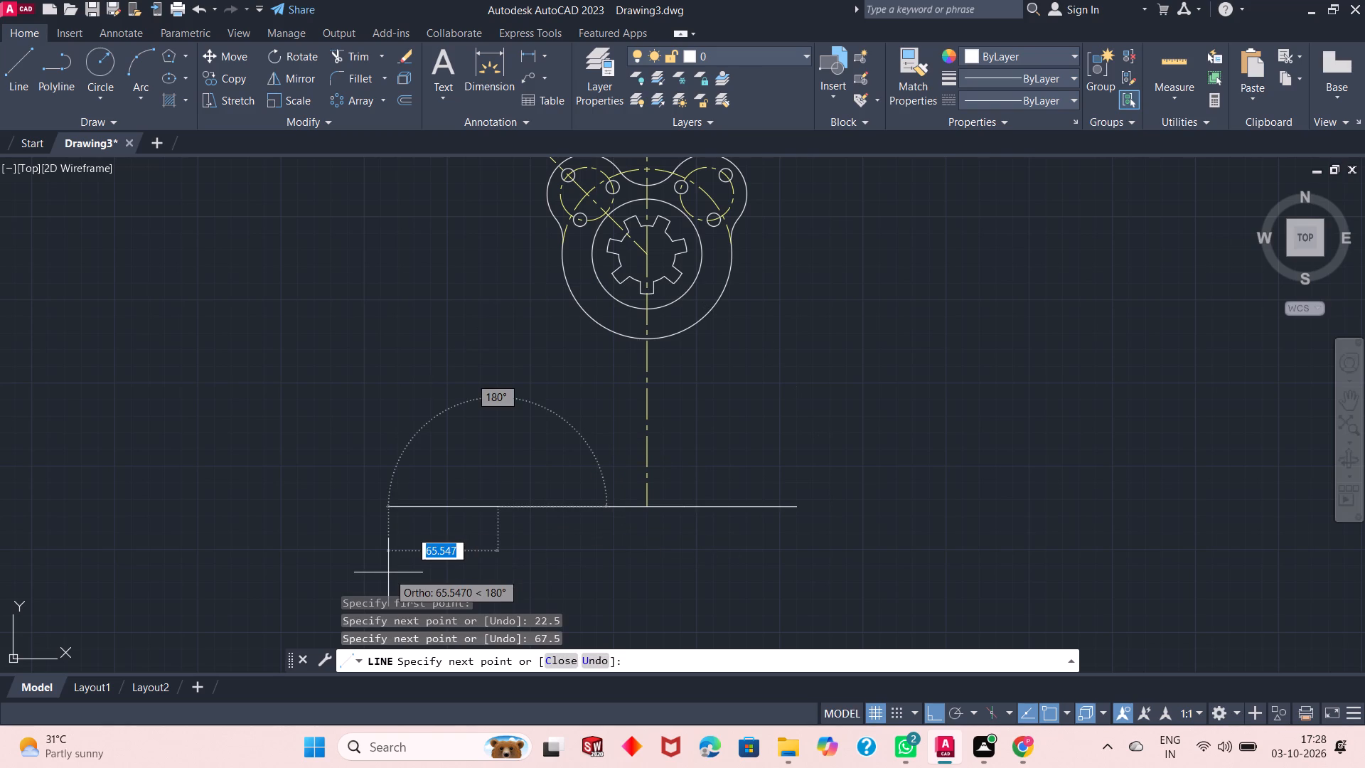
pyautogui.press('Return')
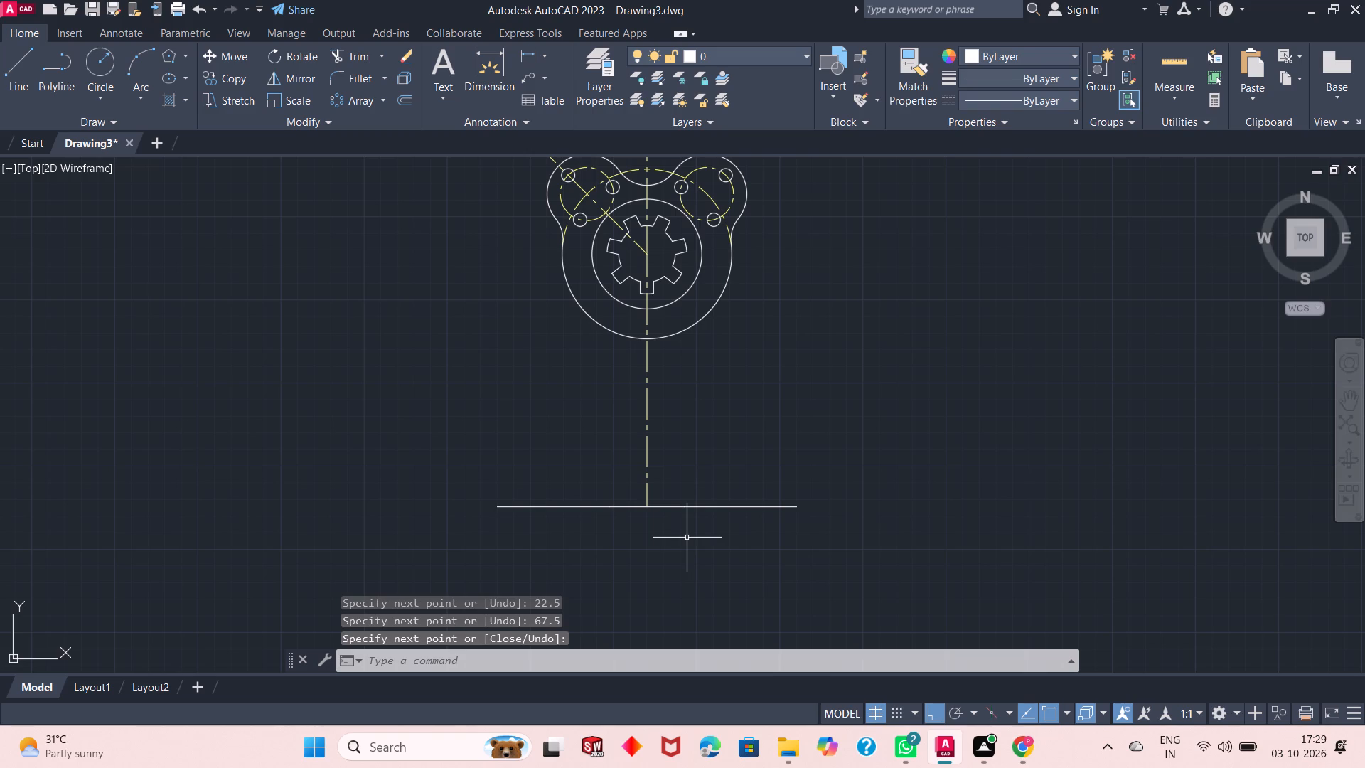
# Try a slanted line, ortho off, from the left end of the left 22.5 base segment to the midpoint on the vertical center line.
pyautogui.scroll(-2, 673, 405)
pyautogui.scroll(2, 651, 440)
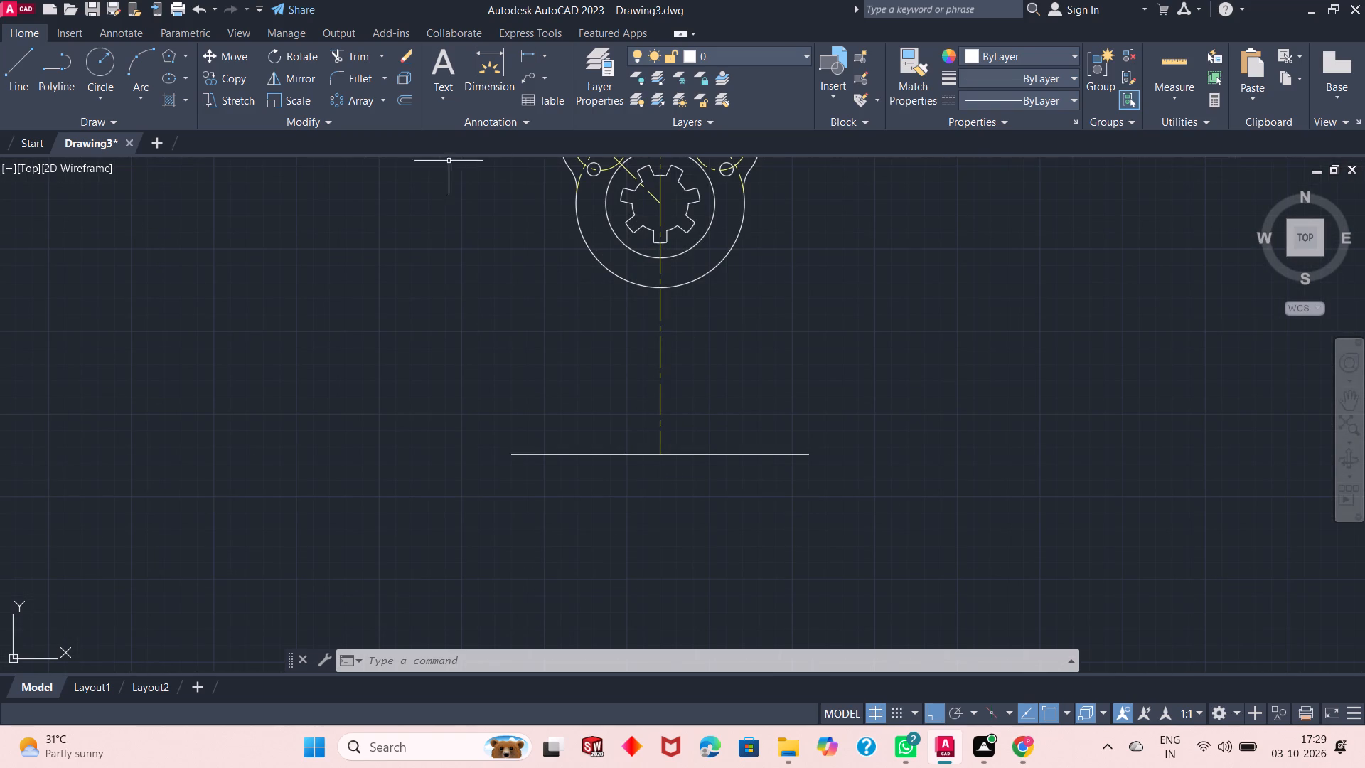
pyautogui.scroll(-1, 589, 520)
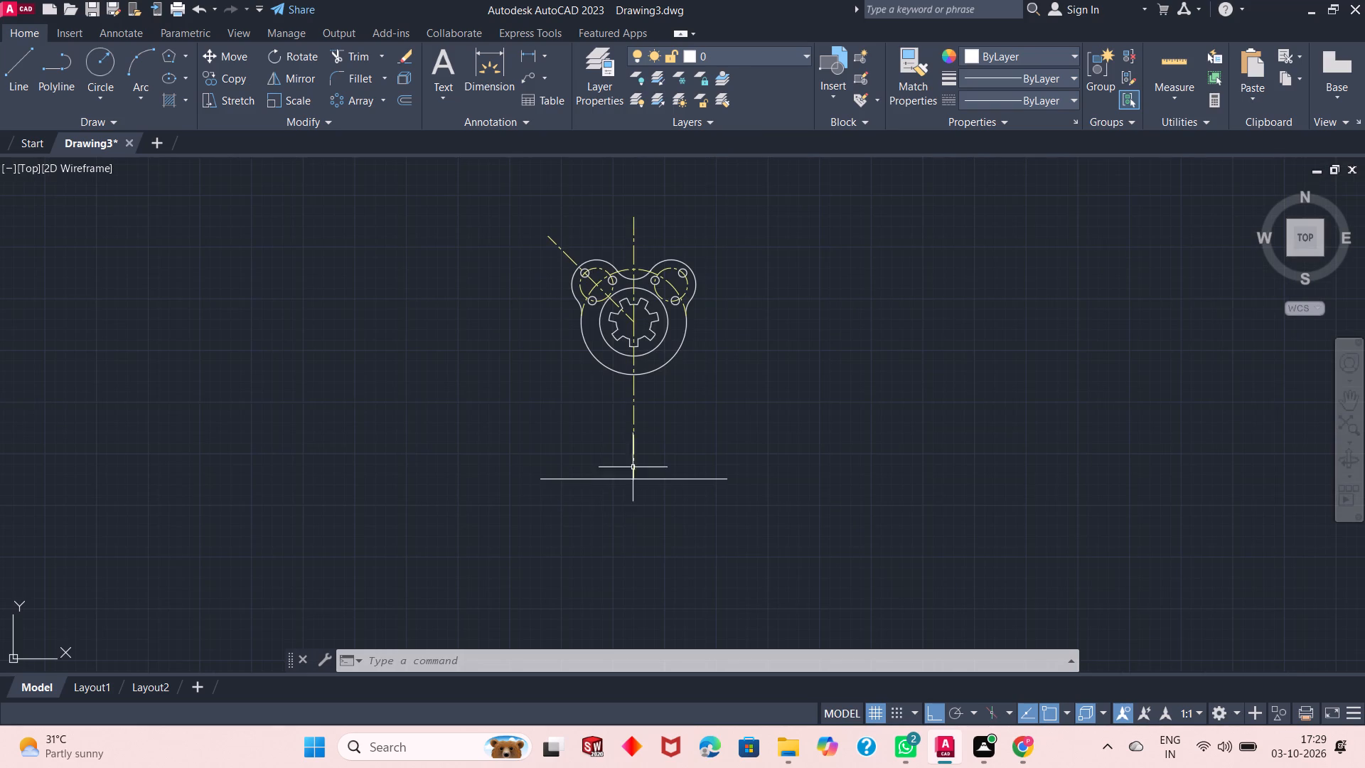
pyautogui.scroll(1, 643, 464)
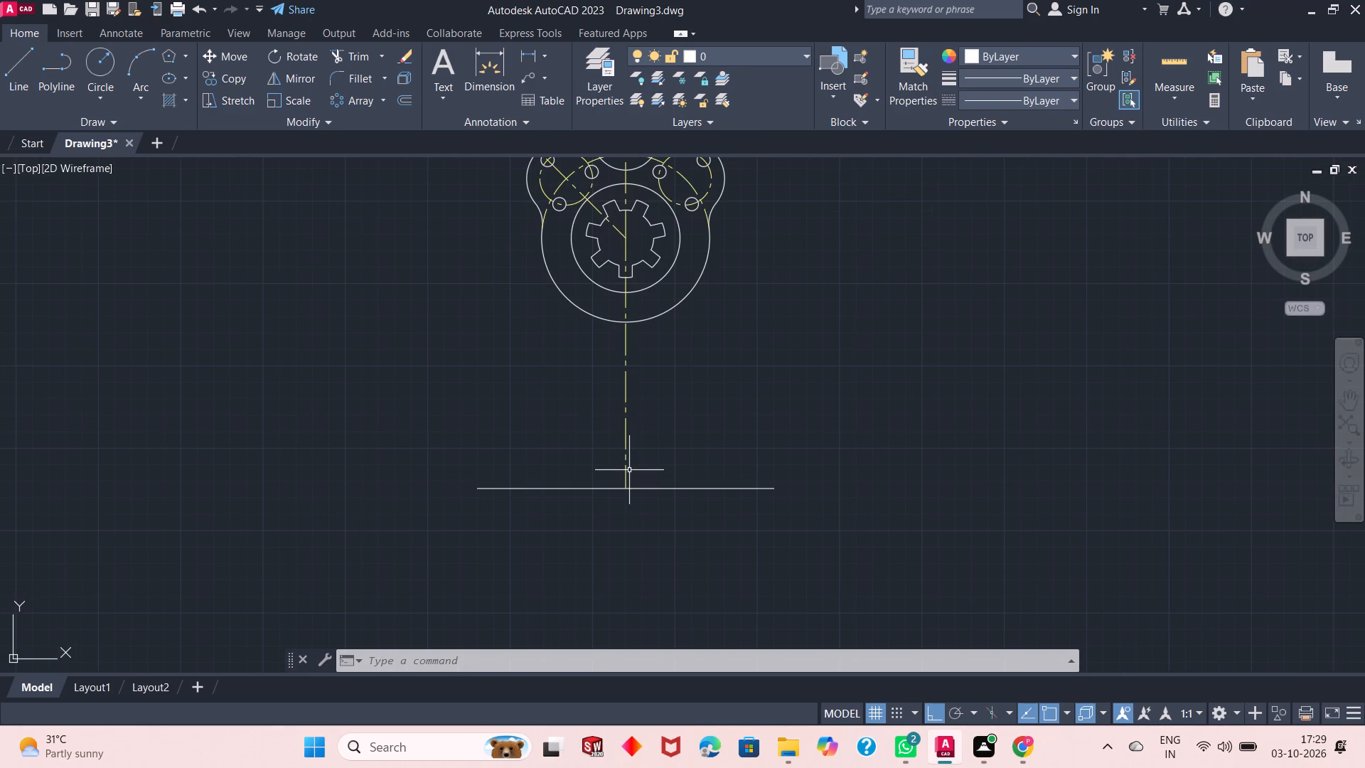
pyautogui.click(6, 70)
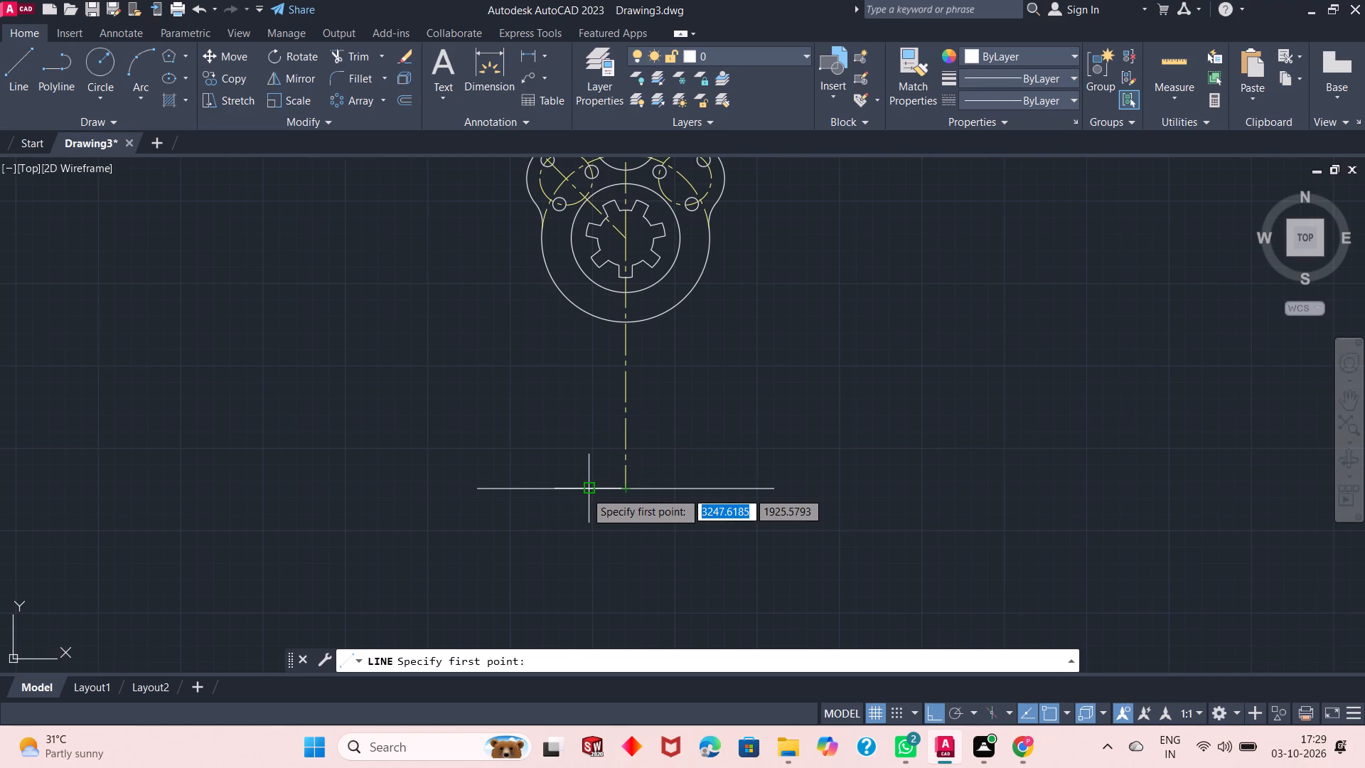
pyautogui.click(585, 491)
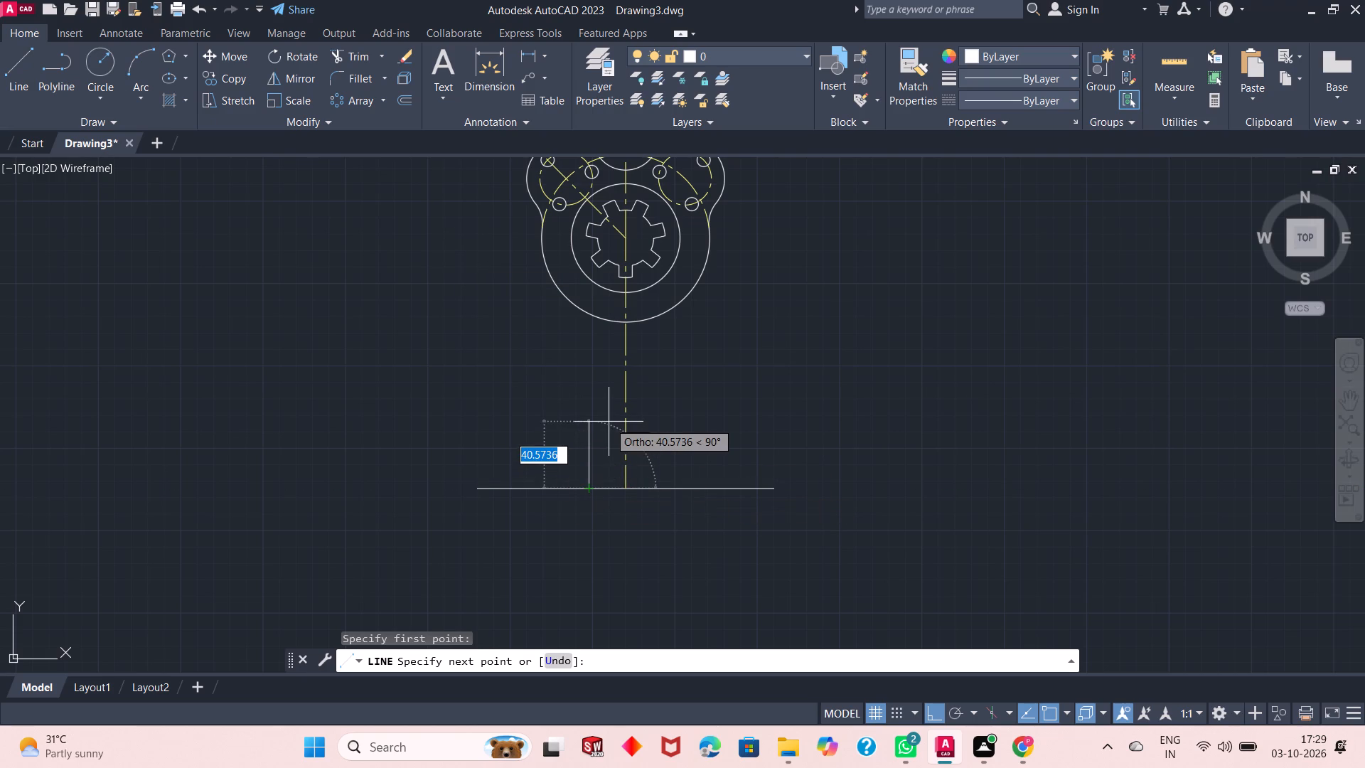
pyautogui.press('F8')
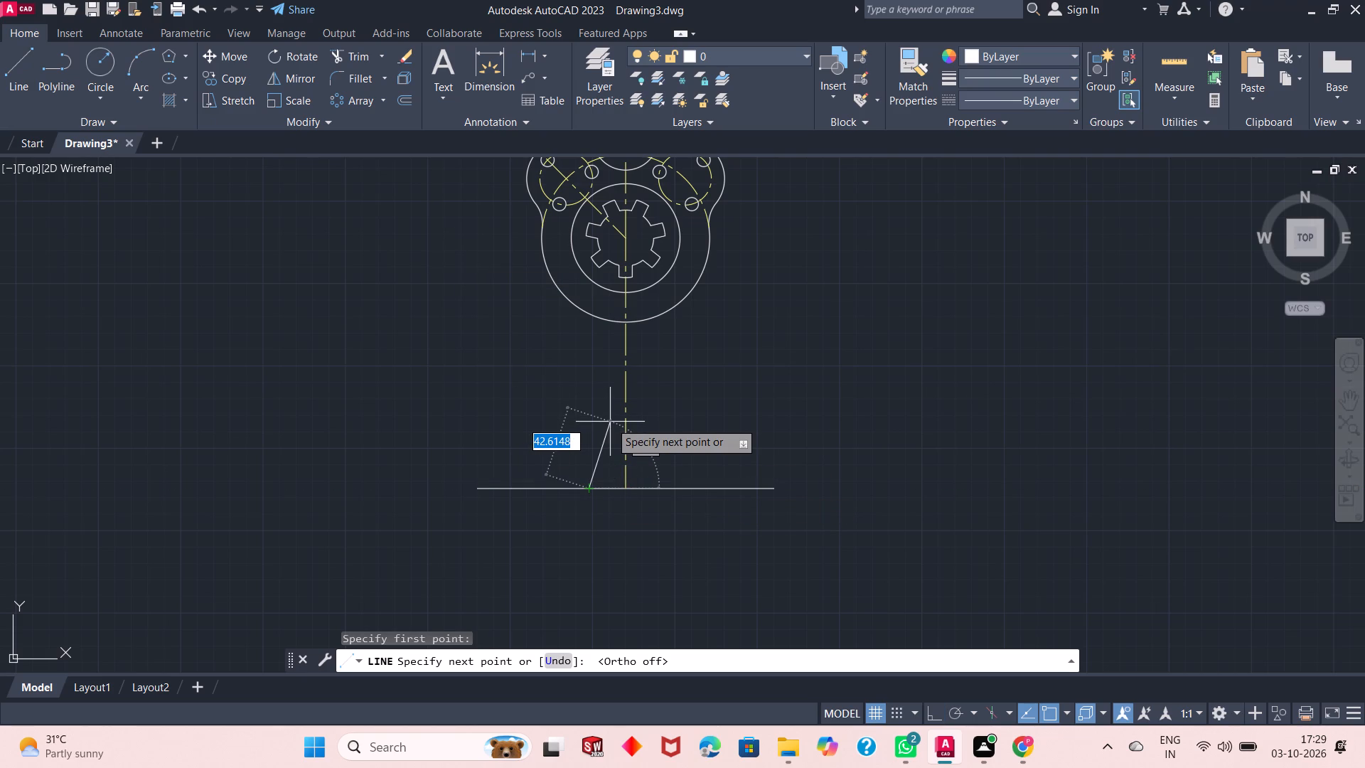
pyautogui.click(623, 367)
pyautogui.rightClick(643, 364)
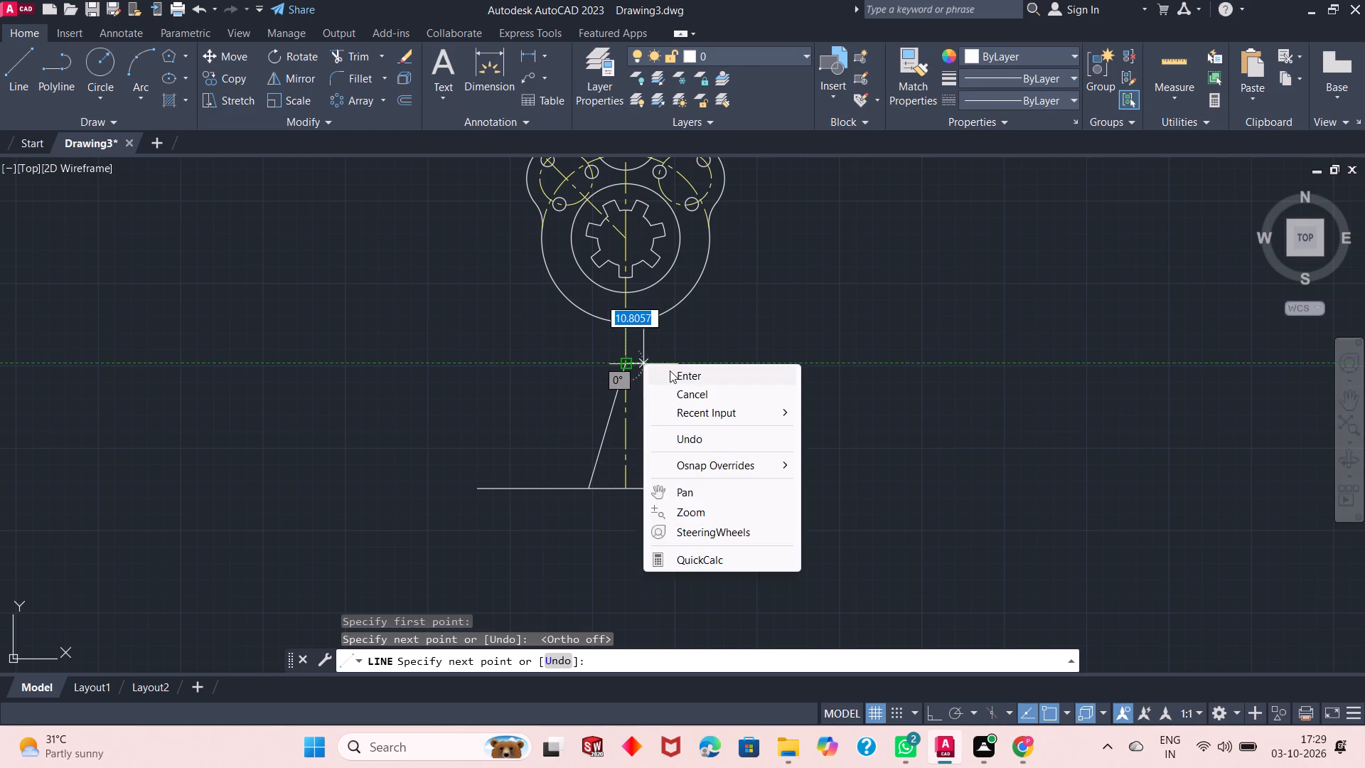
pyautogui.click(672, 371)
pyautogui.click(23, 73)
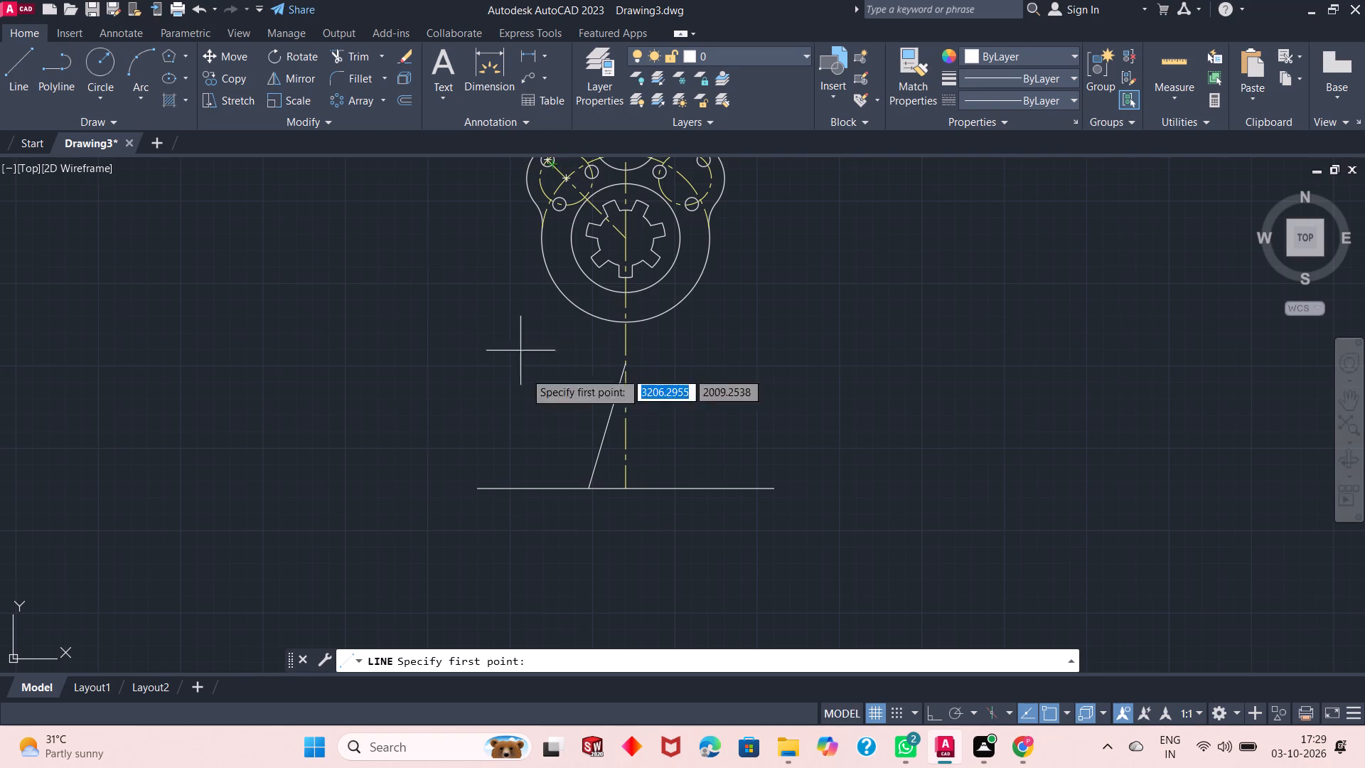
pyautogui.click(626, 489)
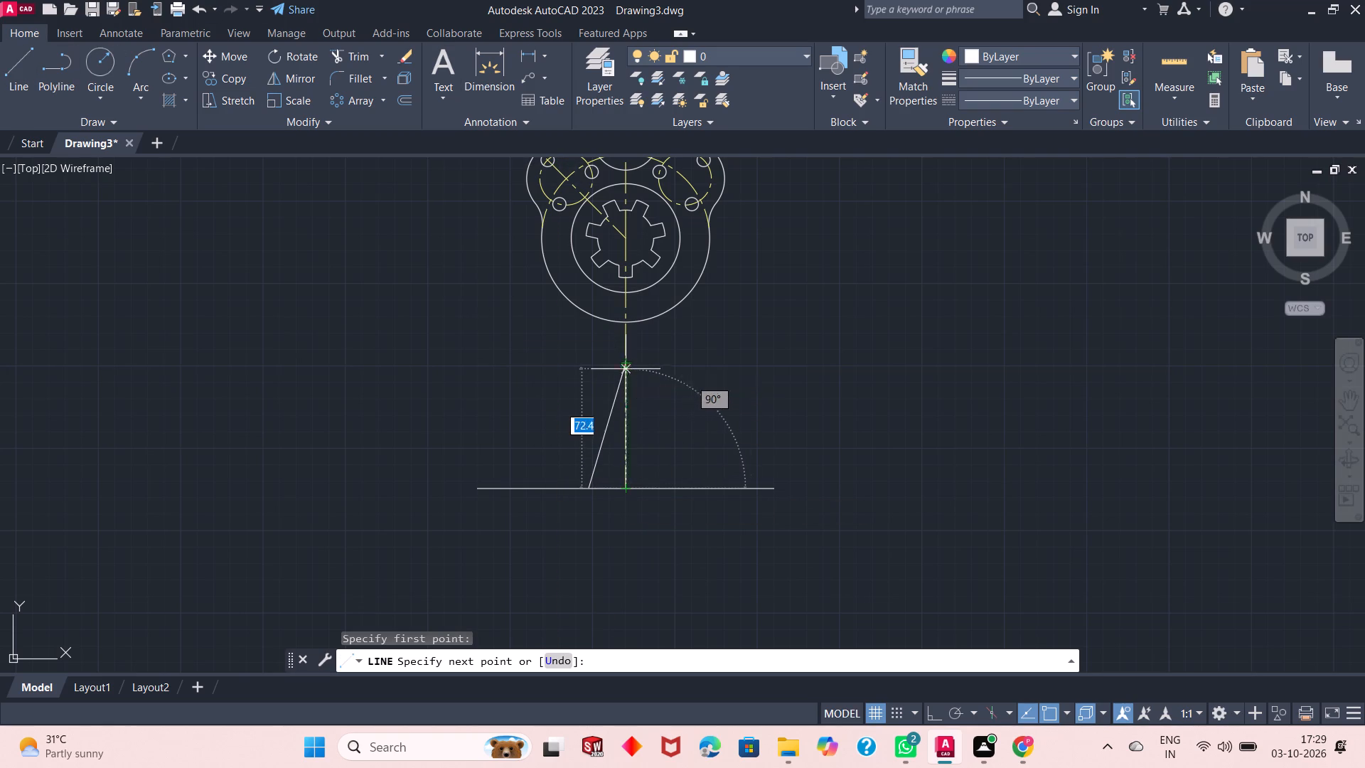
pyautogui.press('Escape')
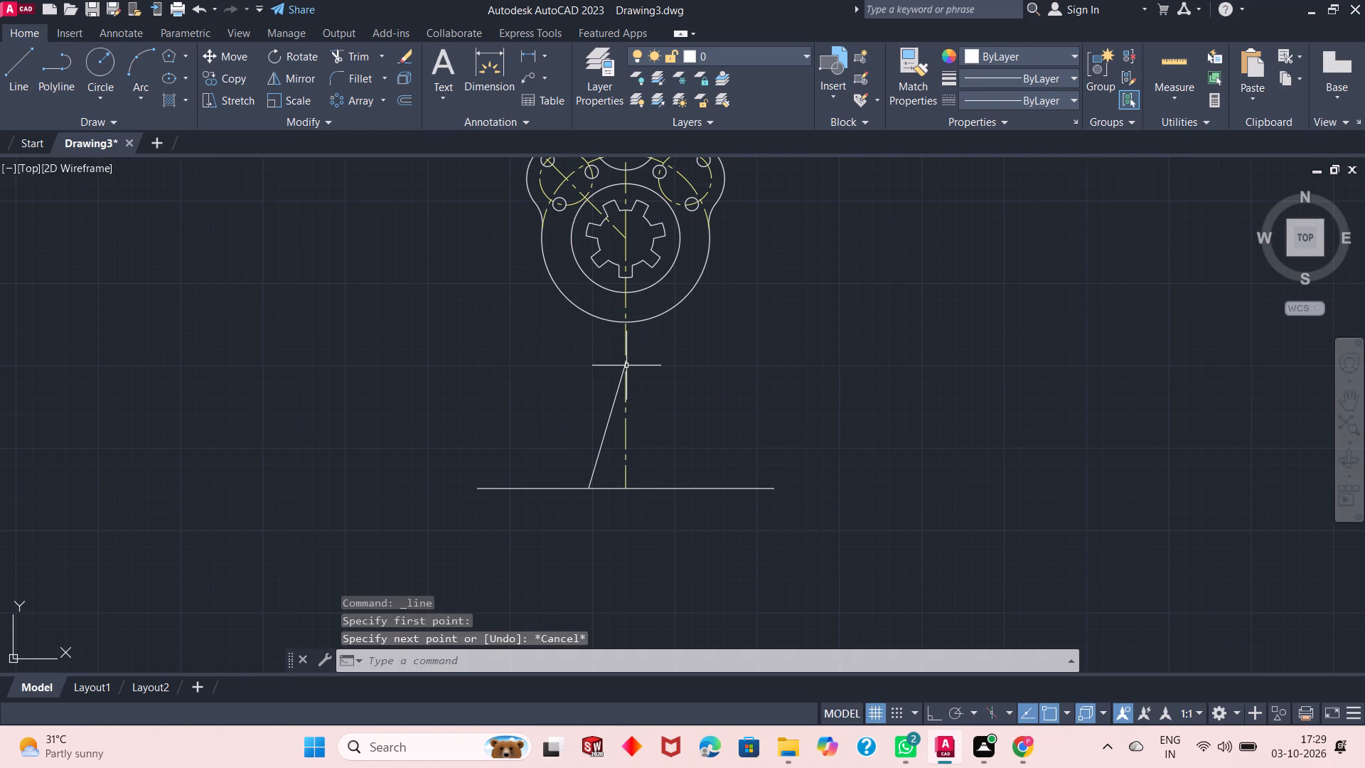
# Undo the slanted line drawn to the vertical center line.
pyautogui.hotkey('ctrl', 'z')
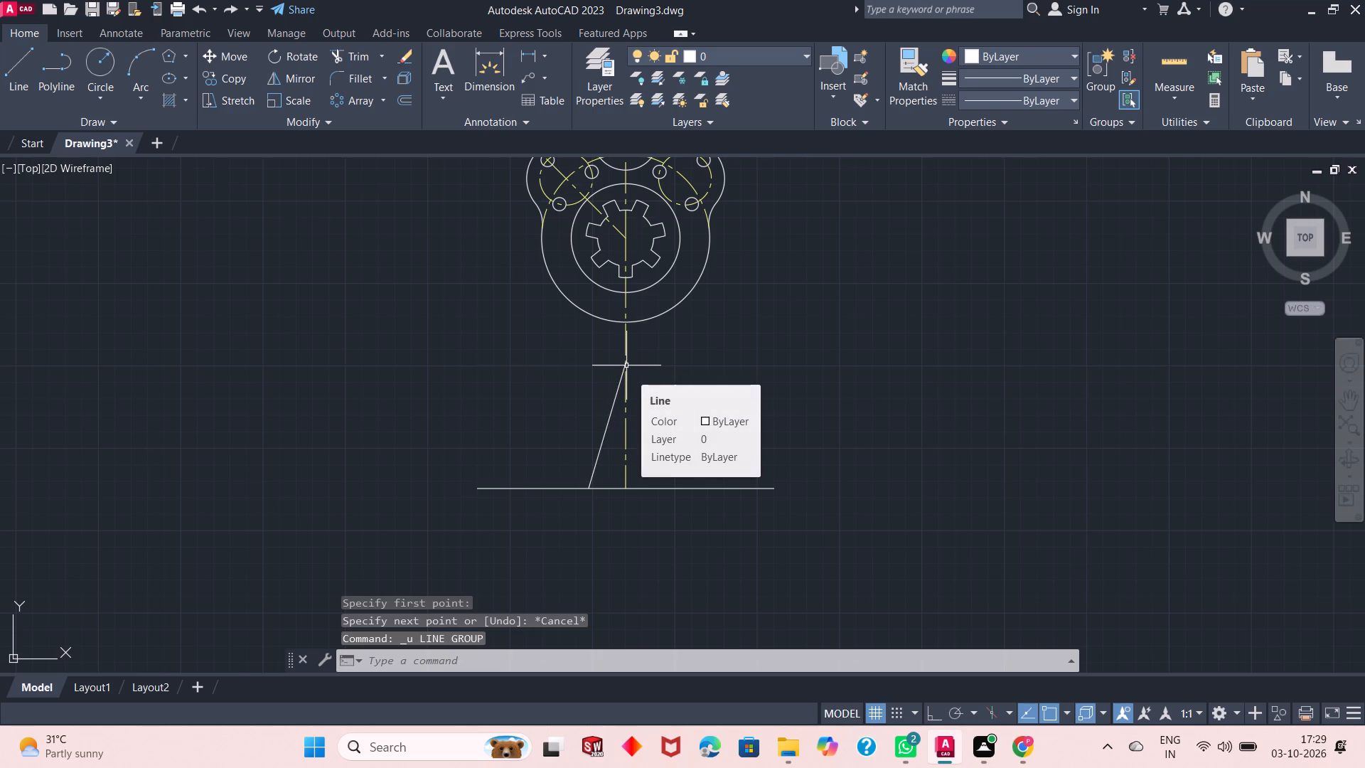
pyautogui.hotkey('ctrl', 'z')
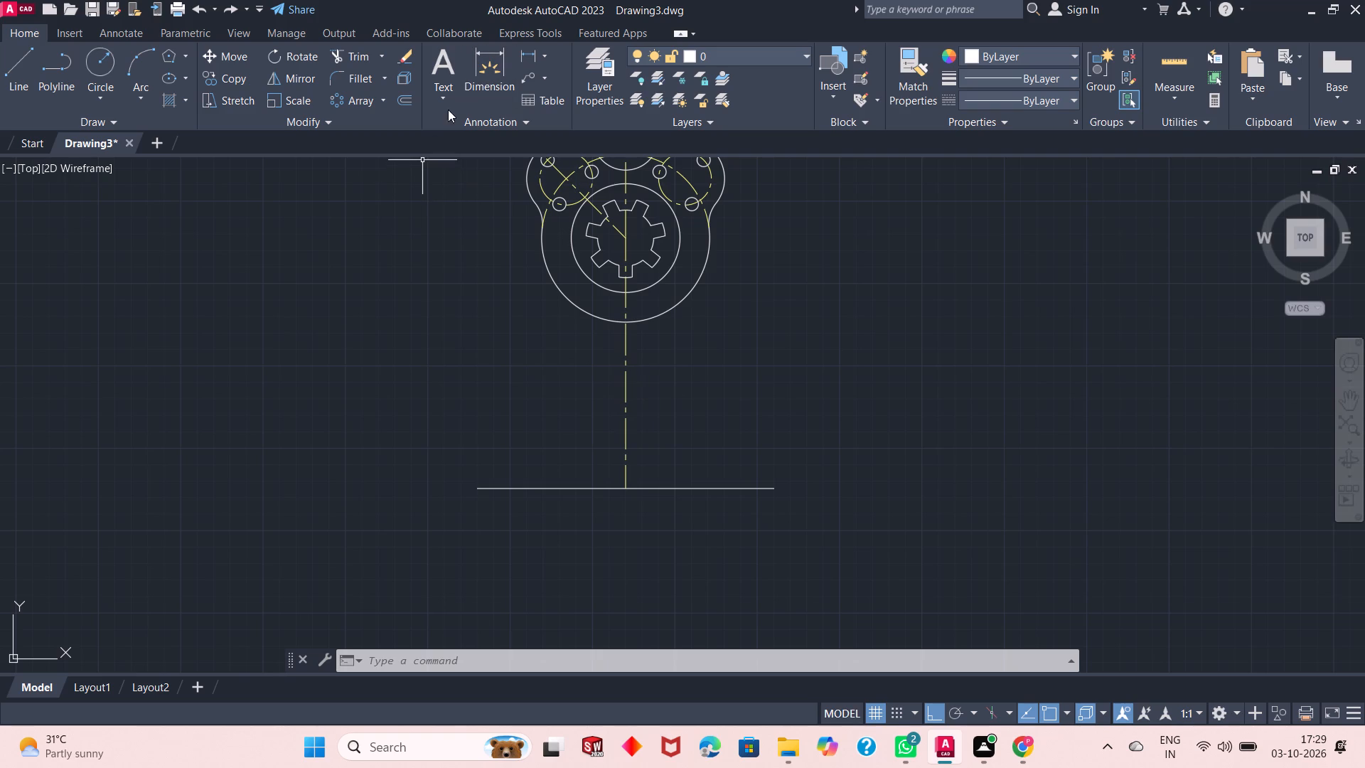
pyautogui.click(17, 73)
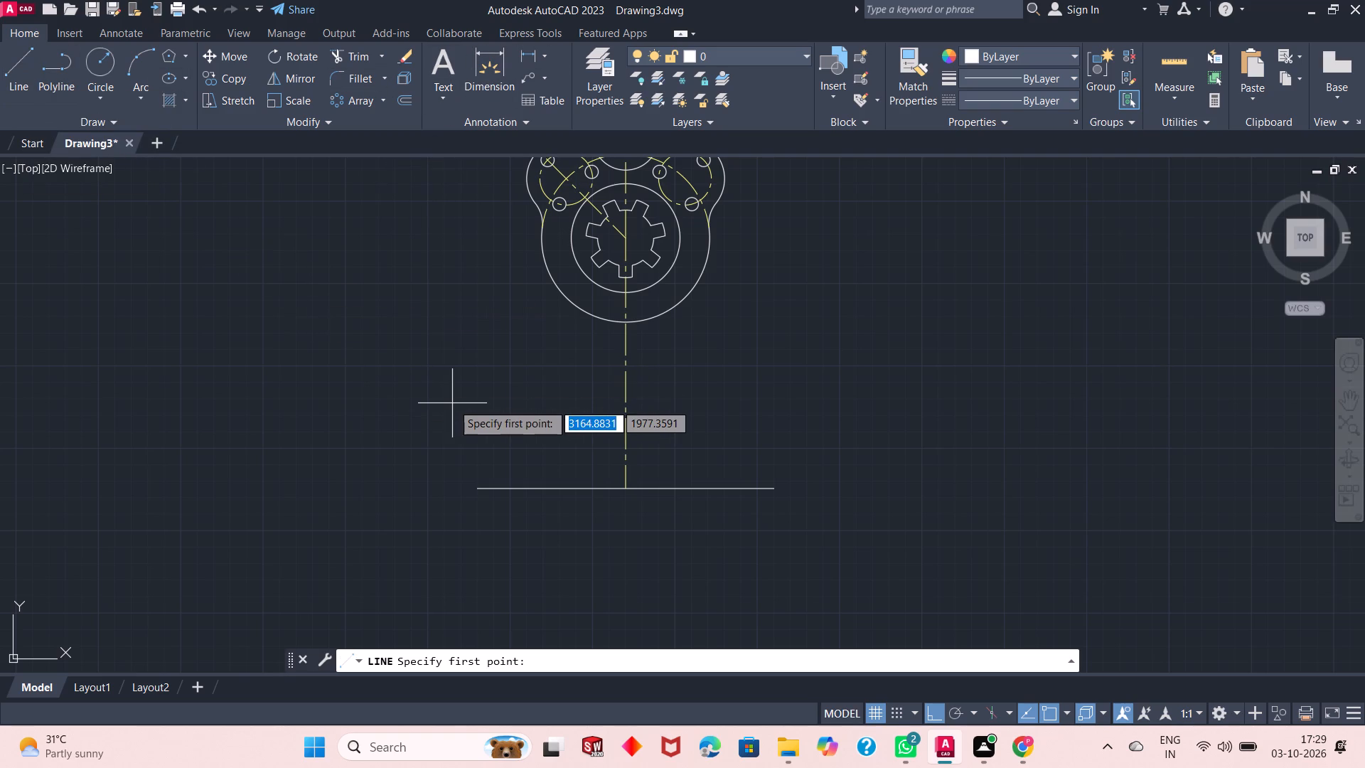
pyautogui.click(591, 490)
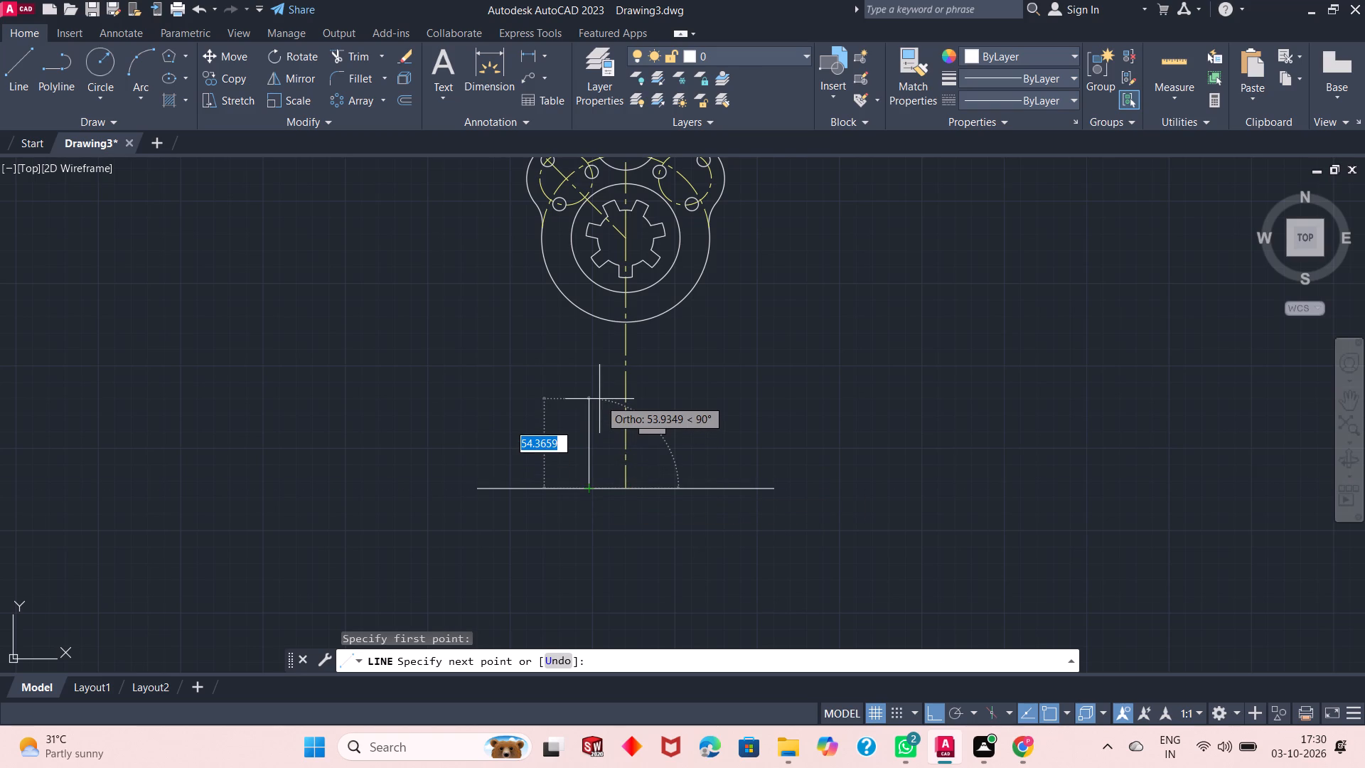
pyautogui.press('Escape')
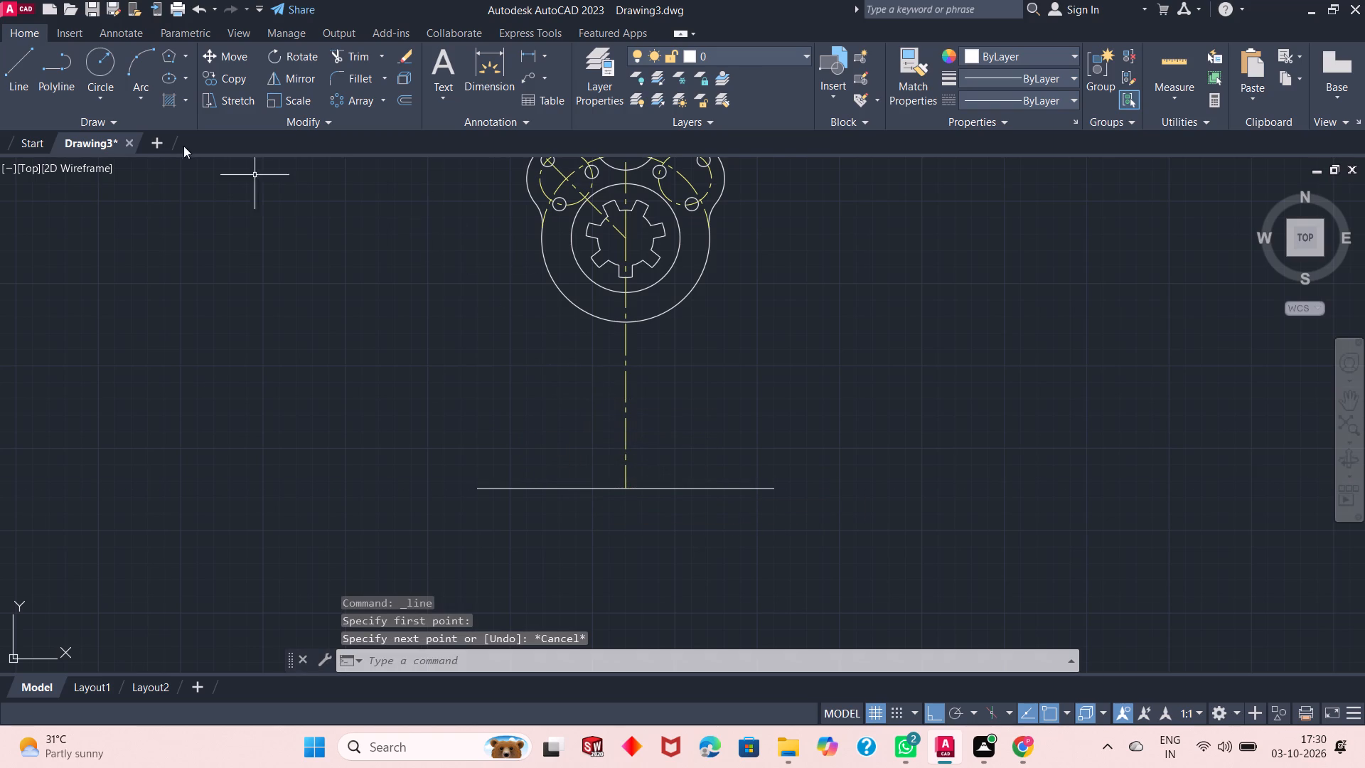
# Draw a vertical line 100 long straight up from the lower end of the vertical center line.
pyautogui.click(13, 70)
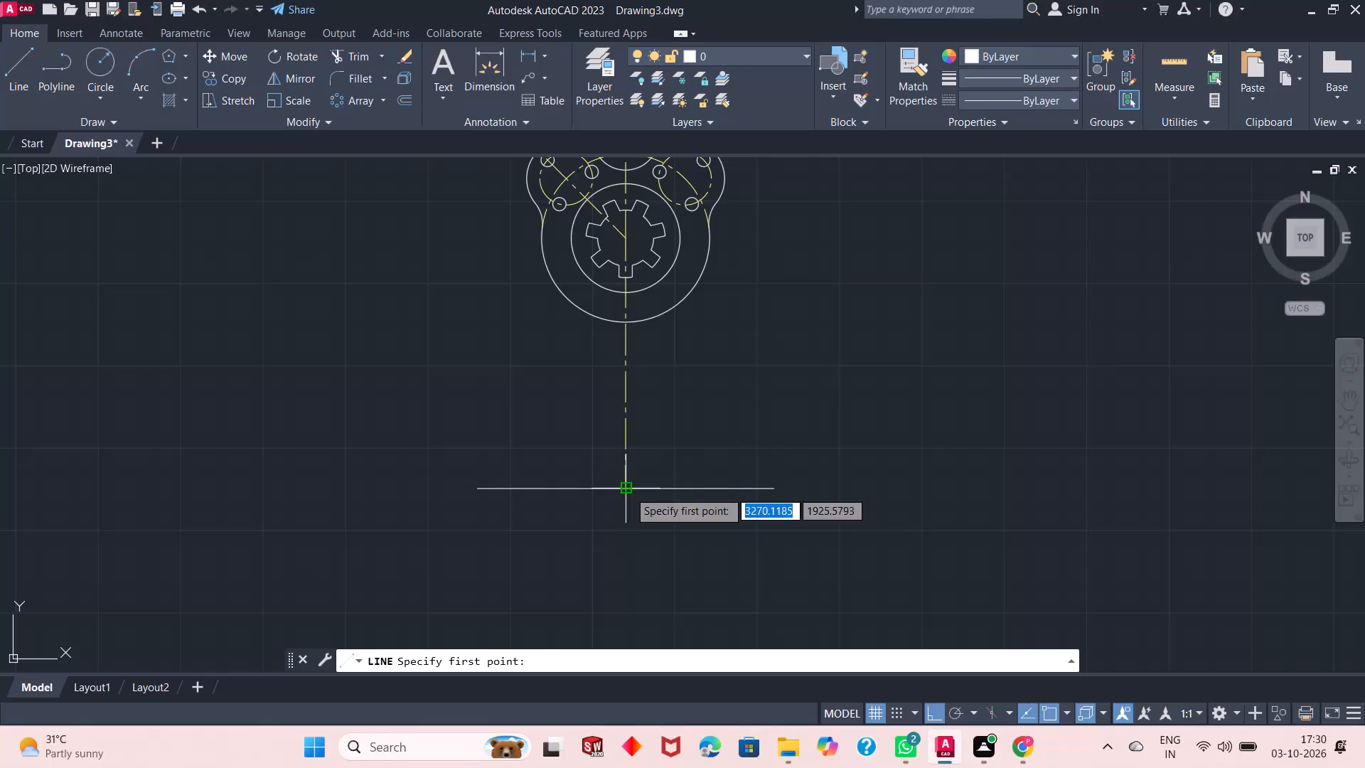
pyautogui.click(628, 491)
pyautogui.write('100')
pyautogui.press('Return')
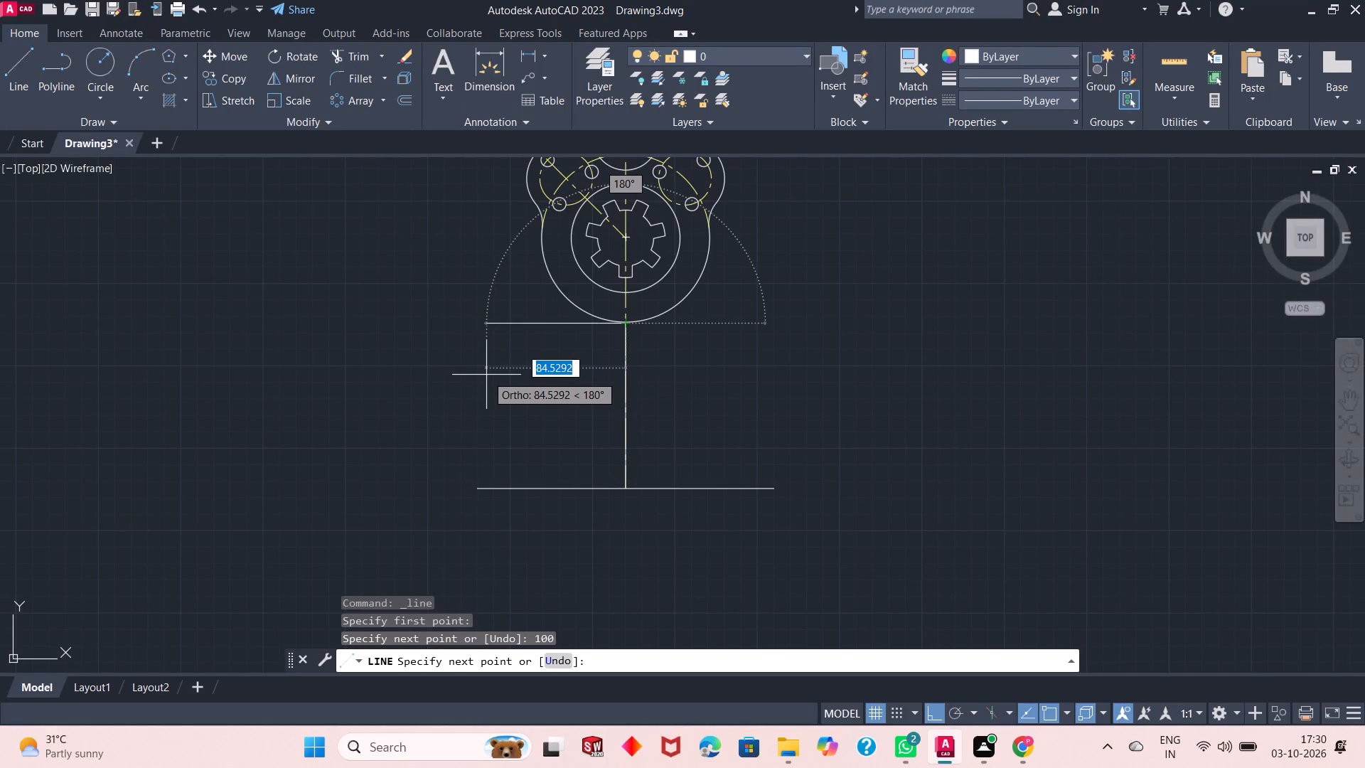
pyautogui.press('Escape')
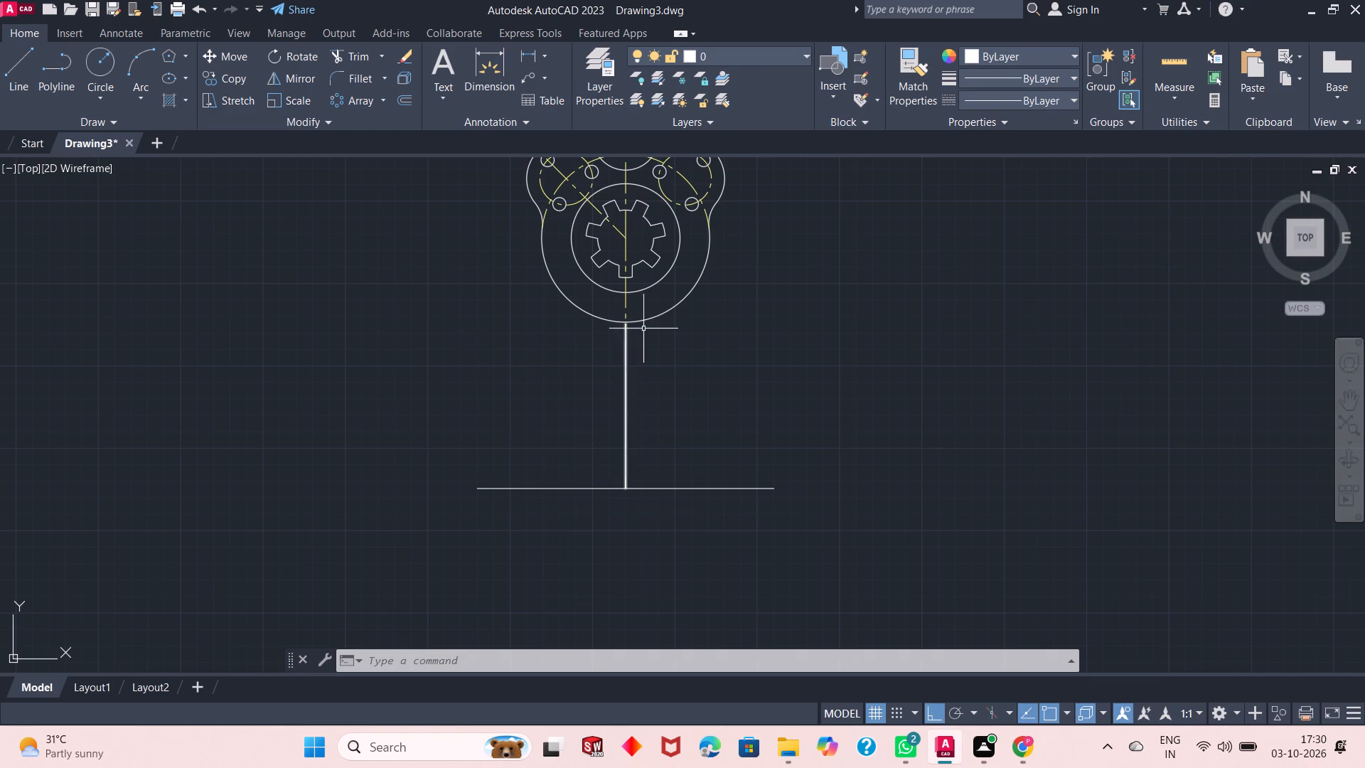
# Examine the upper end of the 100-long vertical line in relation to the bottom of the large outer circle.
pyautogui.scroll(-3, 625, 312)
pyautogui.scroll(3, 627, 320)
pyautogui.scroll(2, 593, 271)
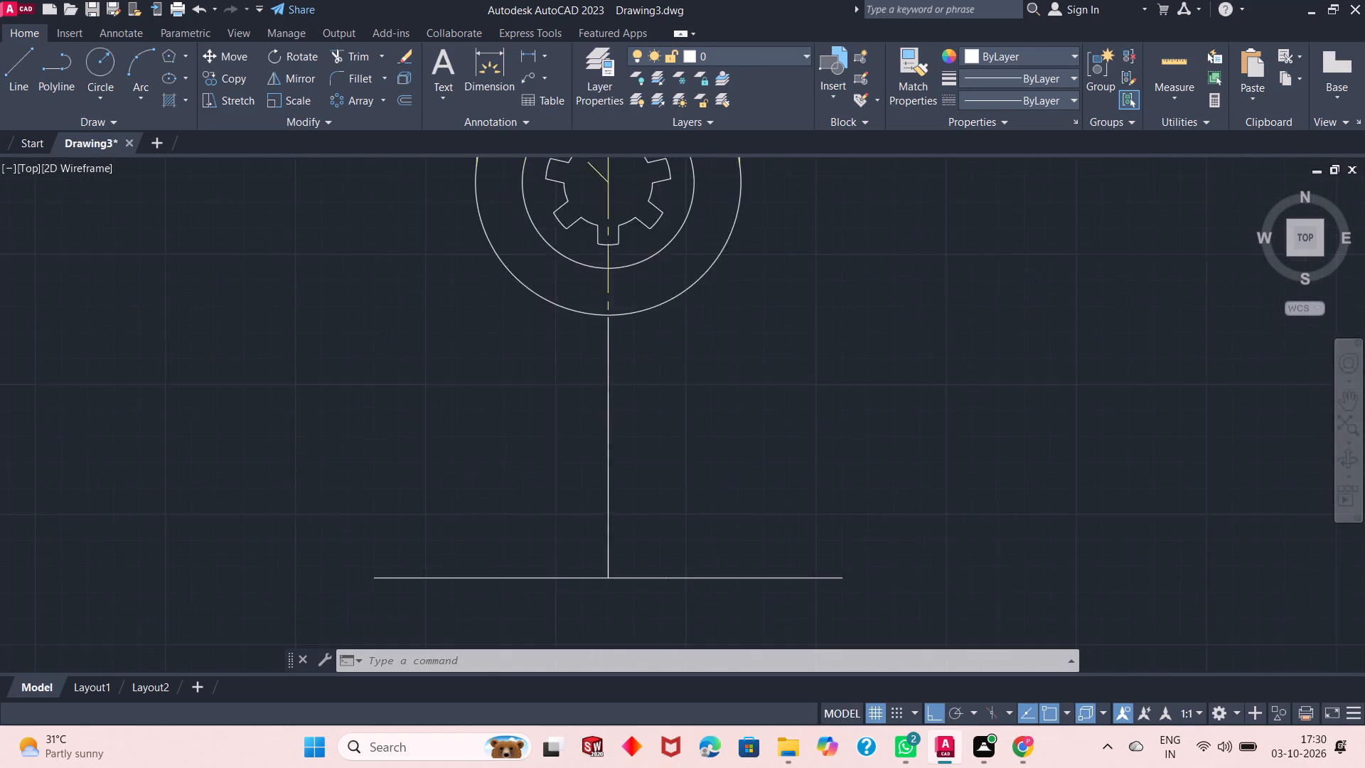
pyautogui.scroll(1, 626, 316)
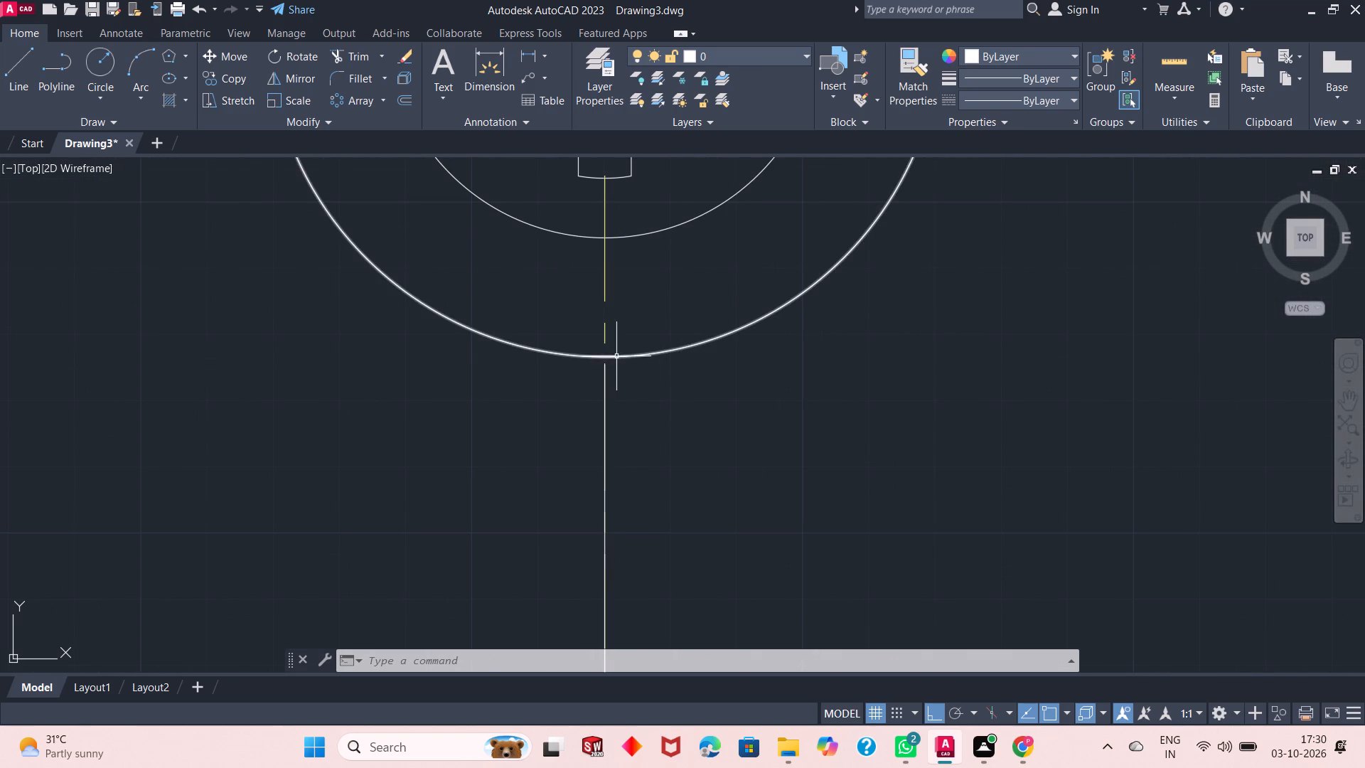
pyautogui.scroll(-2, 636, 370)
pyautogui.scroll(1, 632, 383)
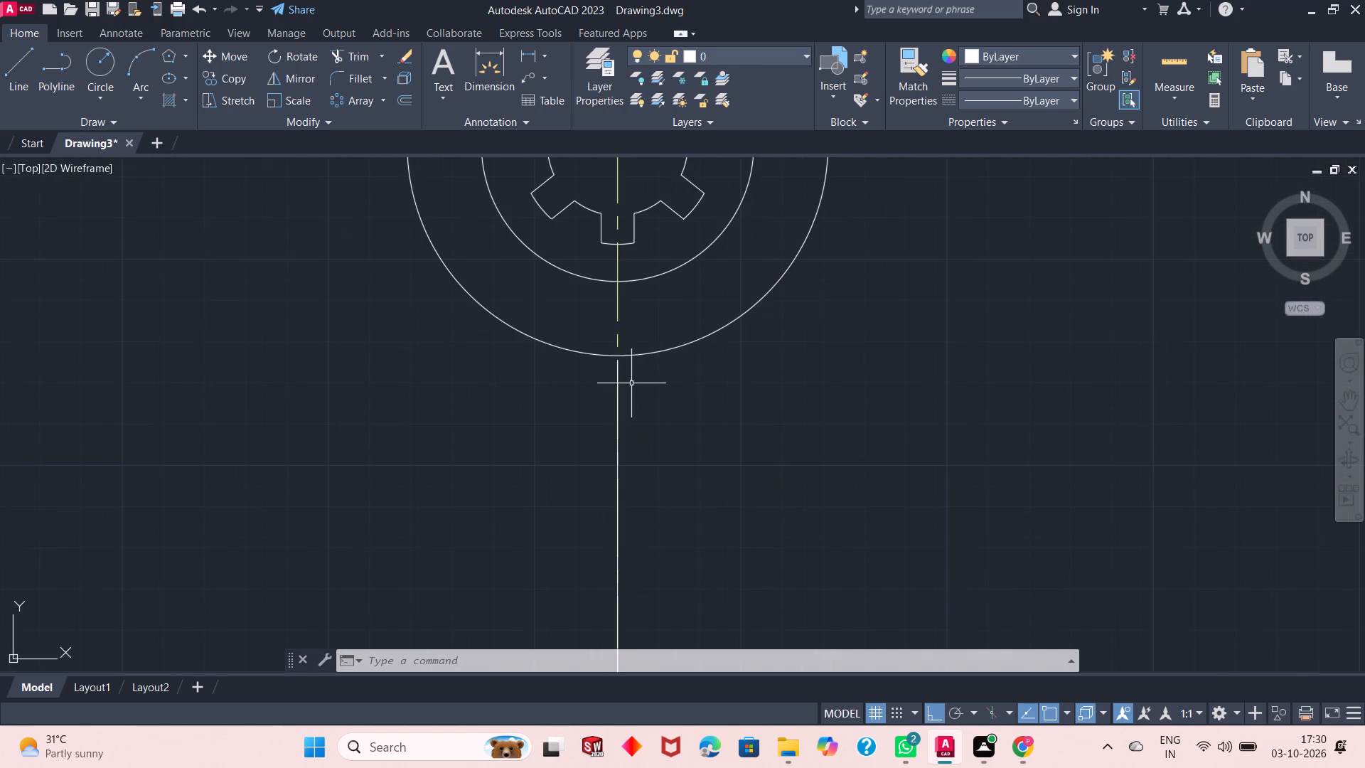
pyautogui.scroll(-1, 626, 376)
pyautogui.scroll(1, 626, 376)
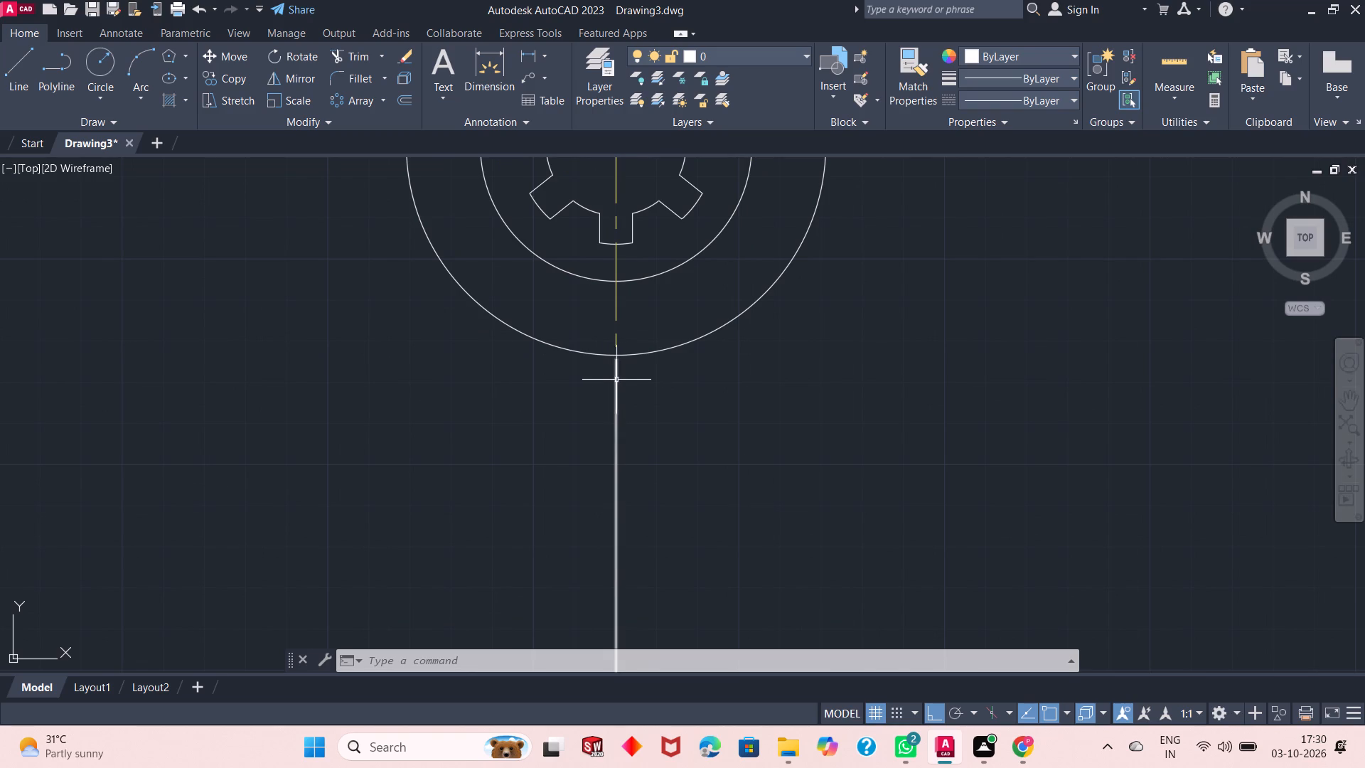
pyautogui.scroll(-1, 638, 385)
pyautogui.scroll(1, 648, 424)
pyautogui.scroll(-2, 648, 424)
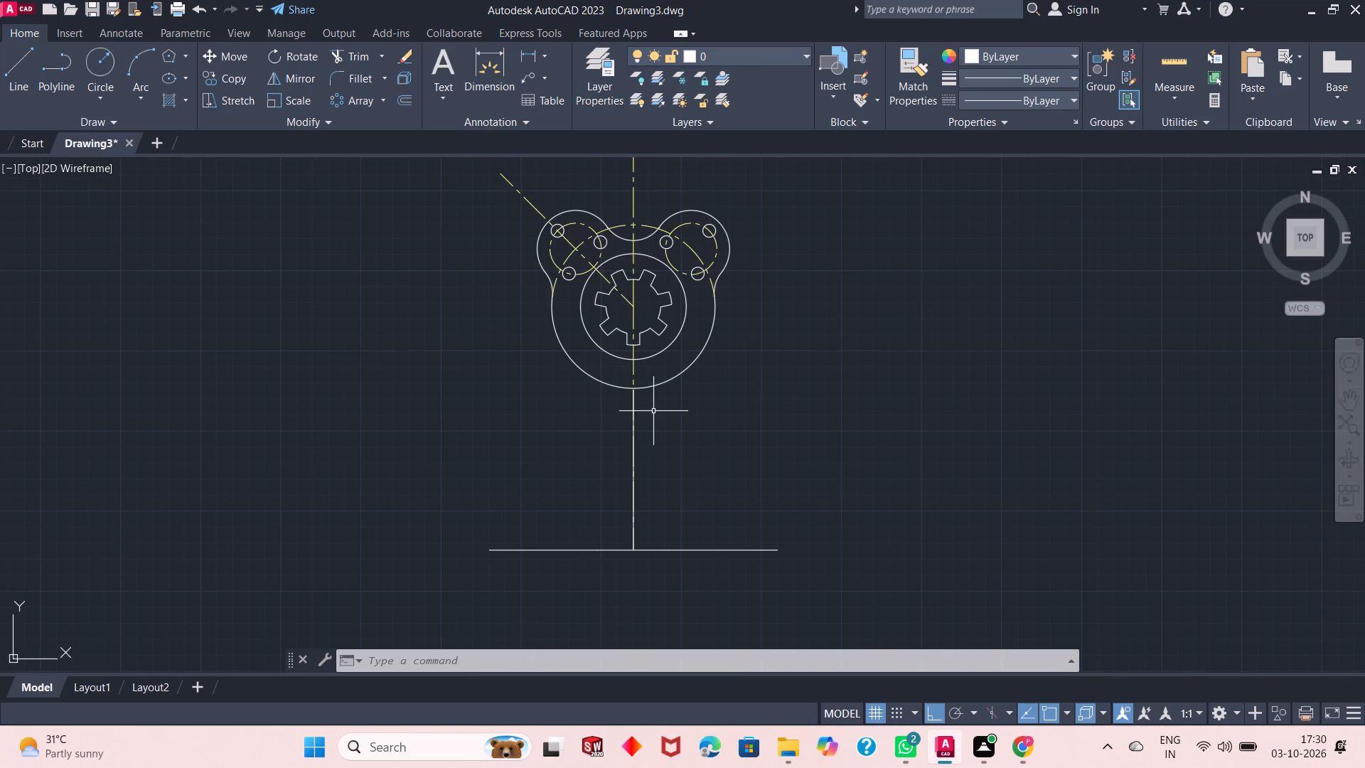
# Draw two joined slanted lines, ortho off, from the left 22.5 base segment's left end to the 100-long vertical line's top, and down to the right 22.5 segment's right end.
pyautogui.click(26, 72)
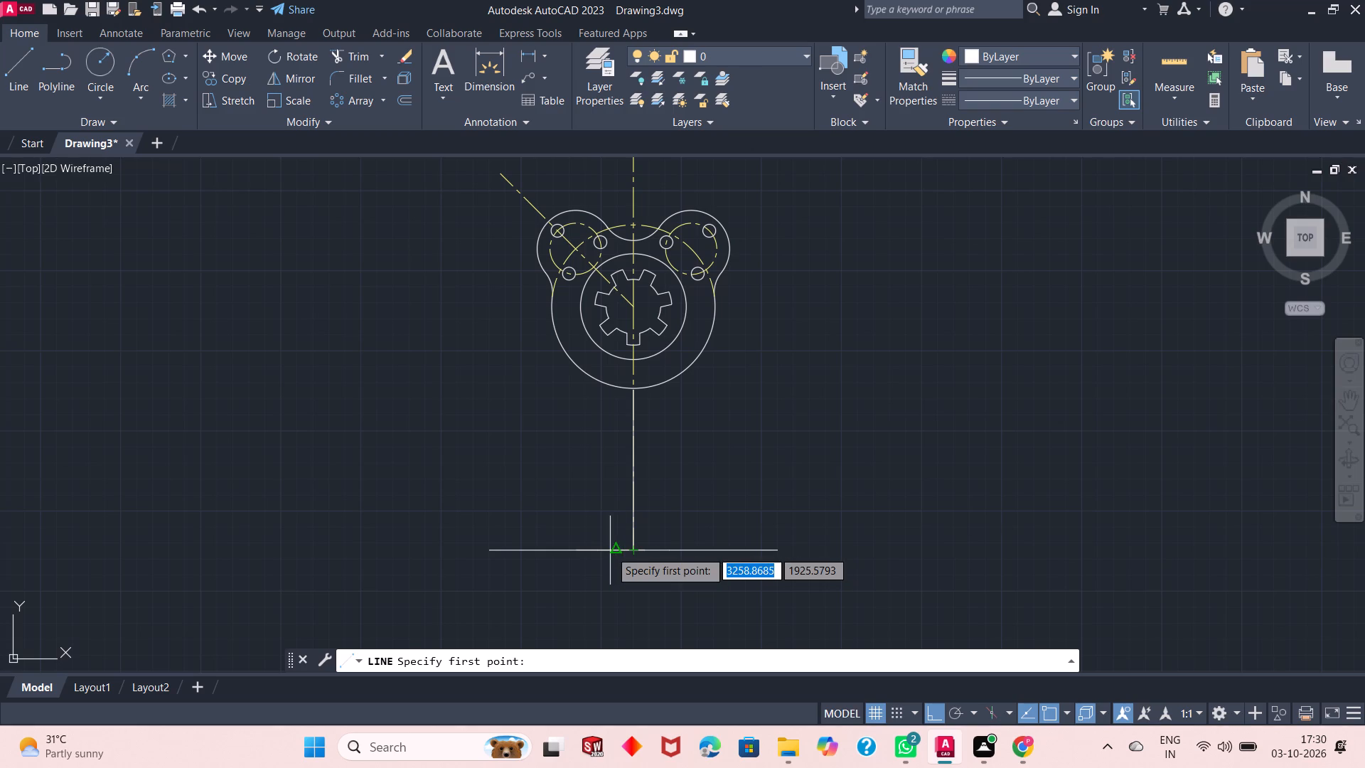
pyautogui.click(593, 550)
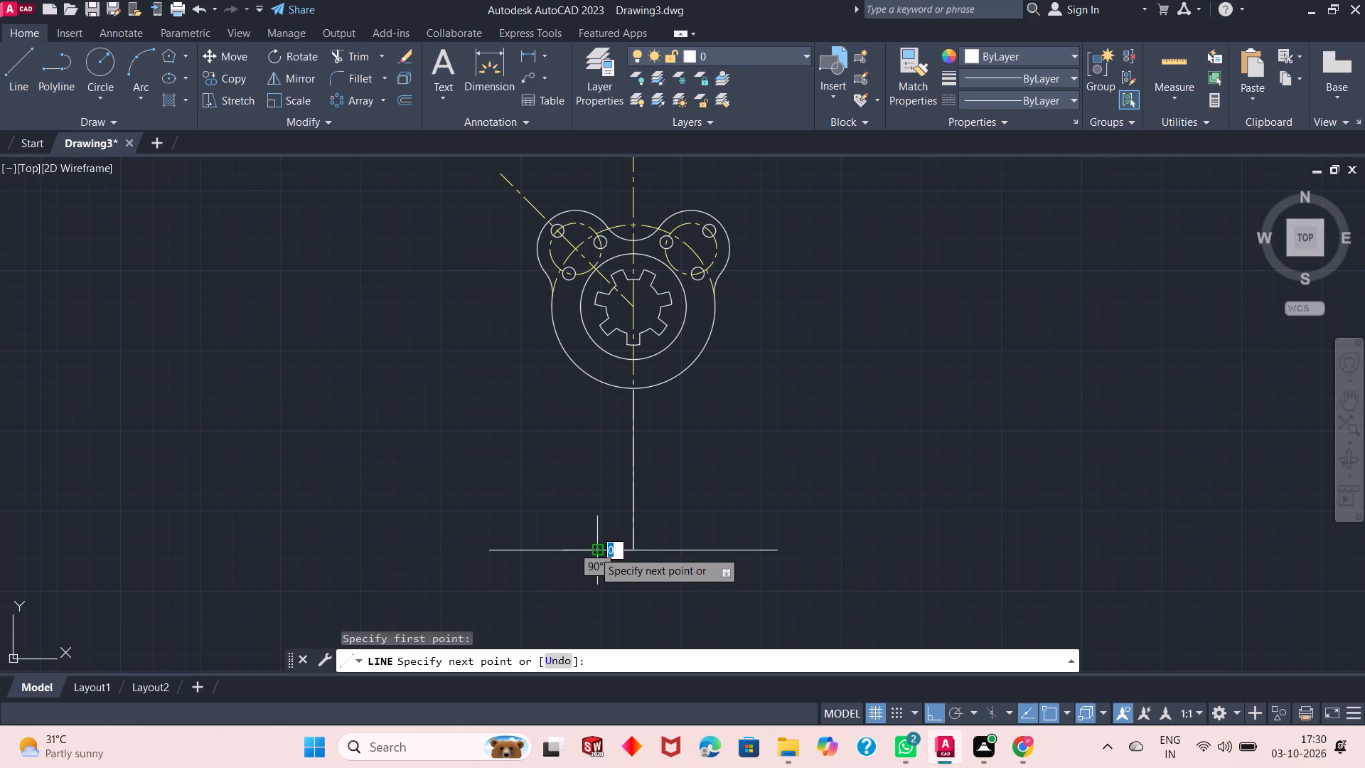
pyautogui.press('F8')
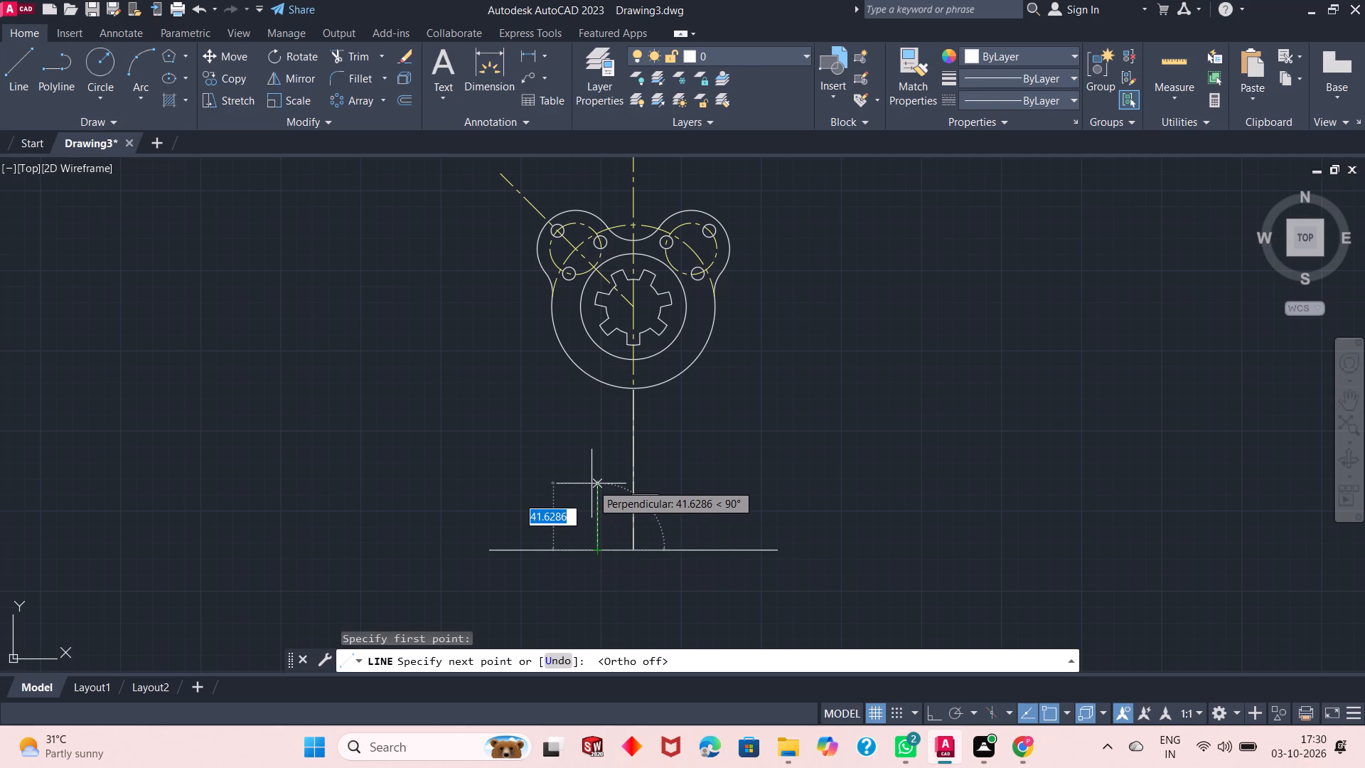
pyautogui.scroll(2, 630, 394)
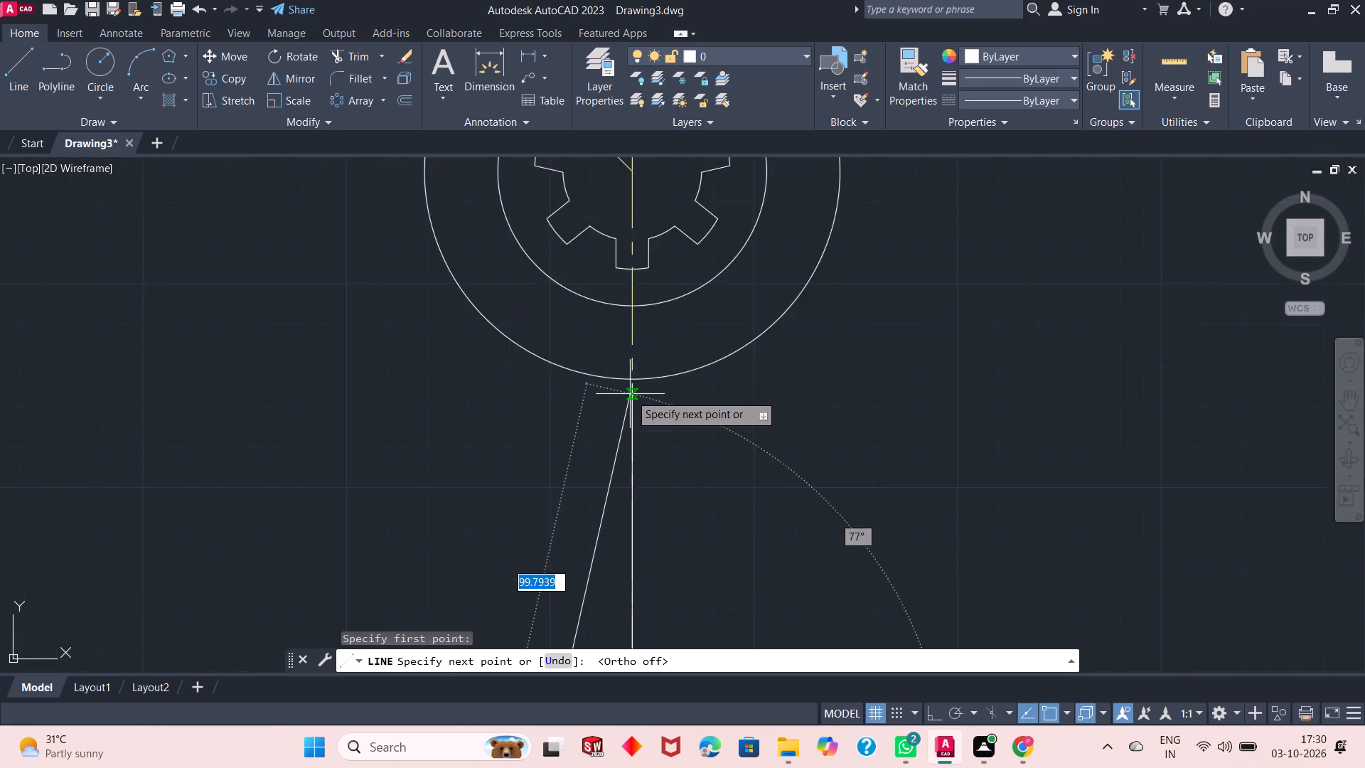
pyautogui.scroll(2, 630, 394)
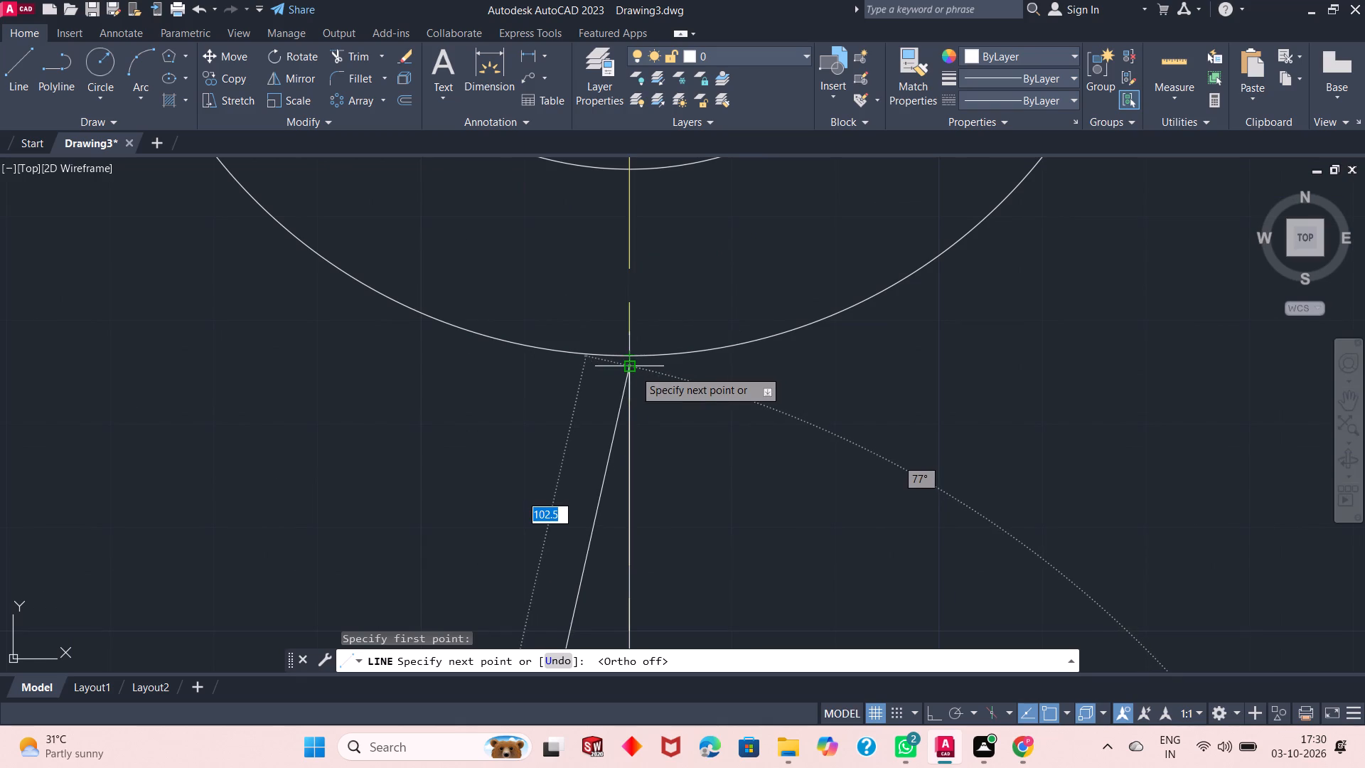
pyautogui.click(634, 370)
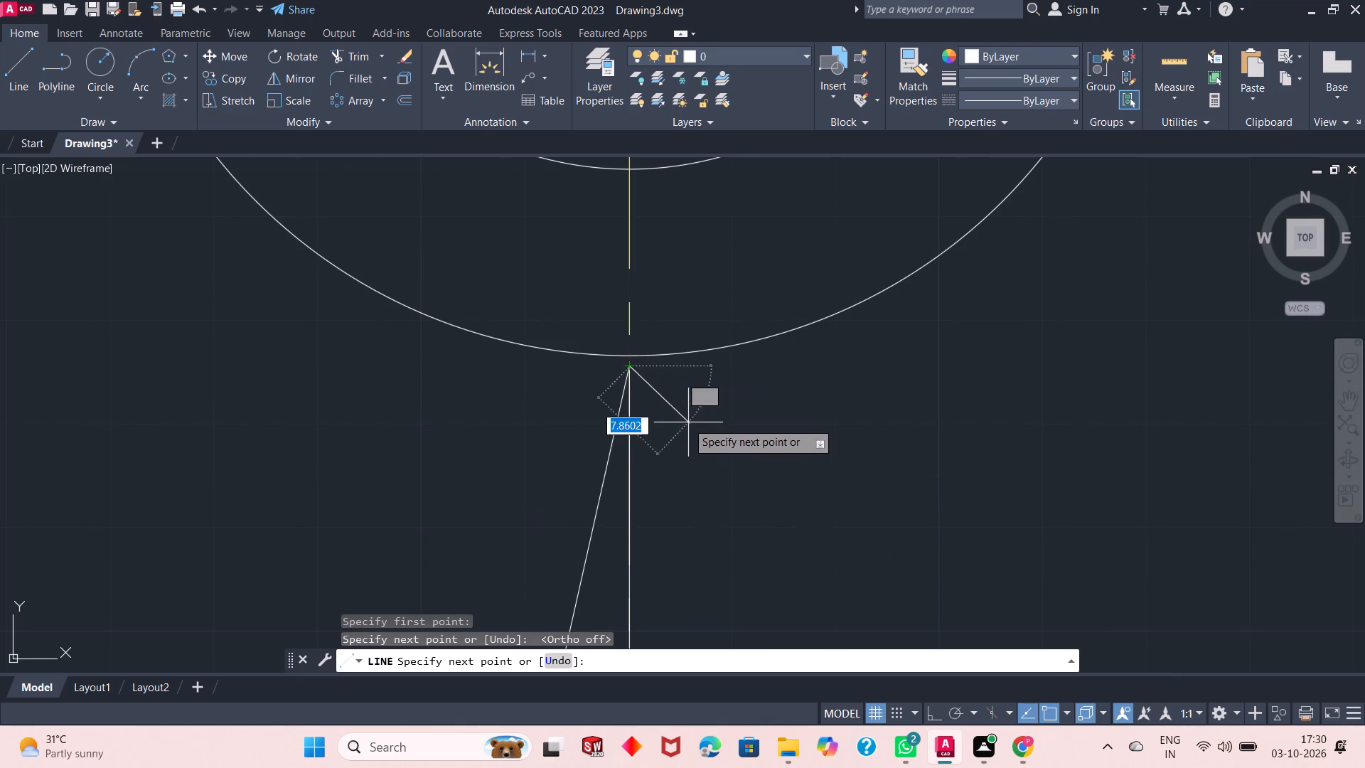
pyautogui.scroll(-1, 672, 412)
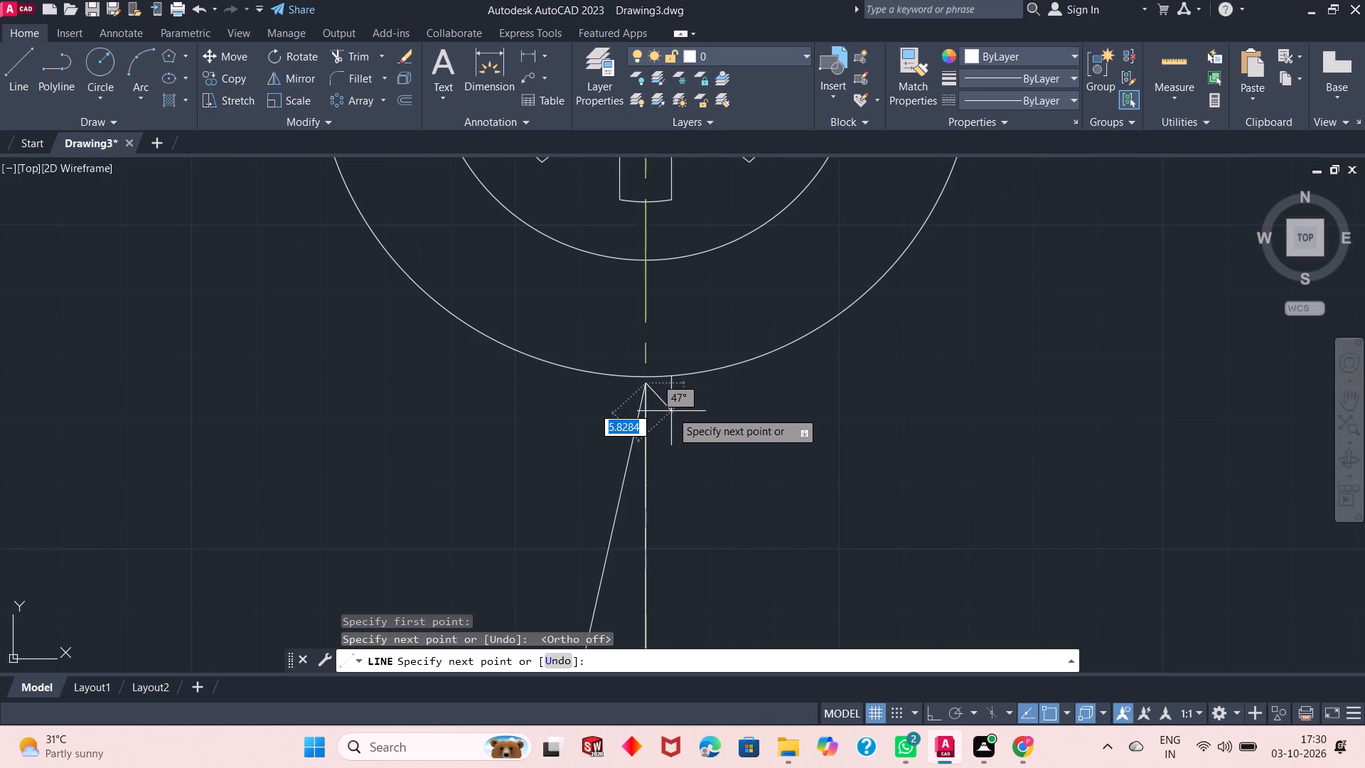
pyautogui.scroll(-2, 673, 420)
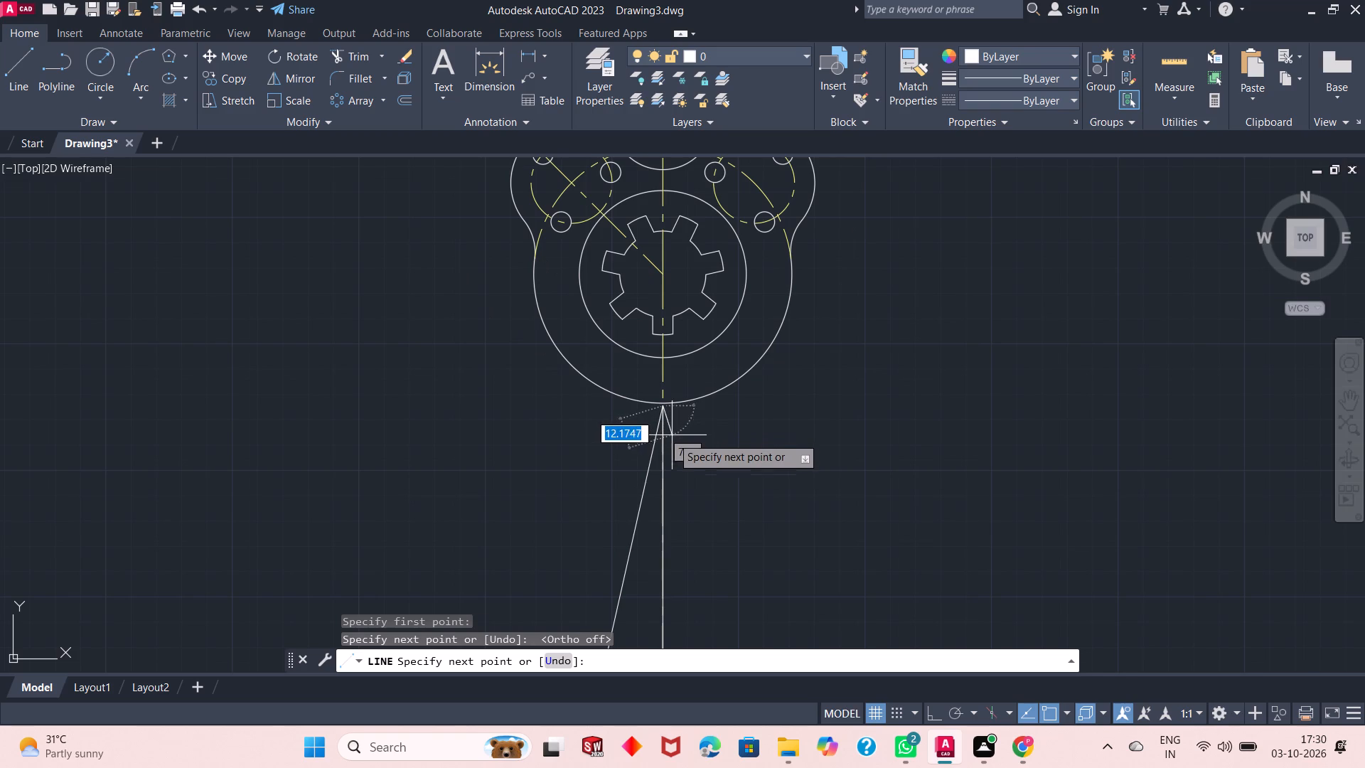
pyautogui.scroll(-1, 672, 447)
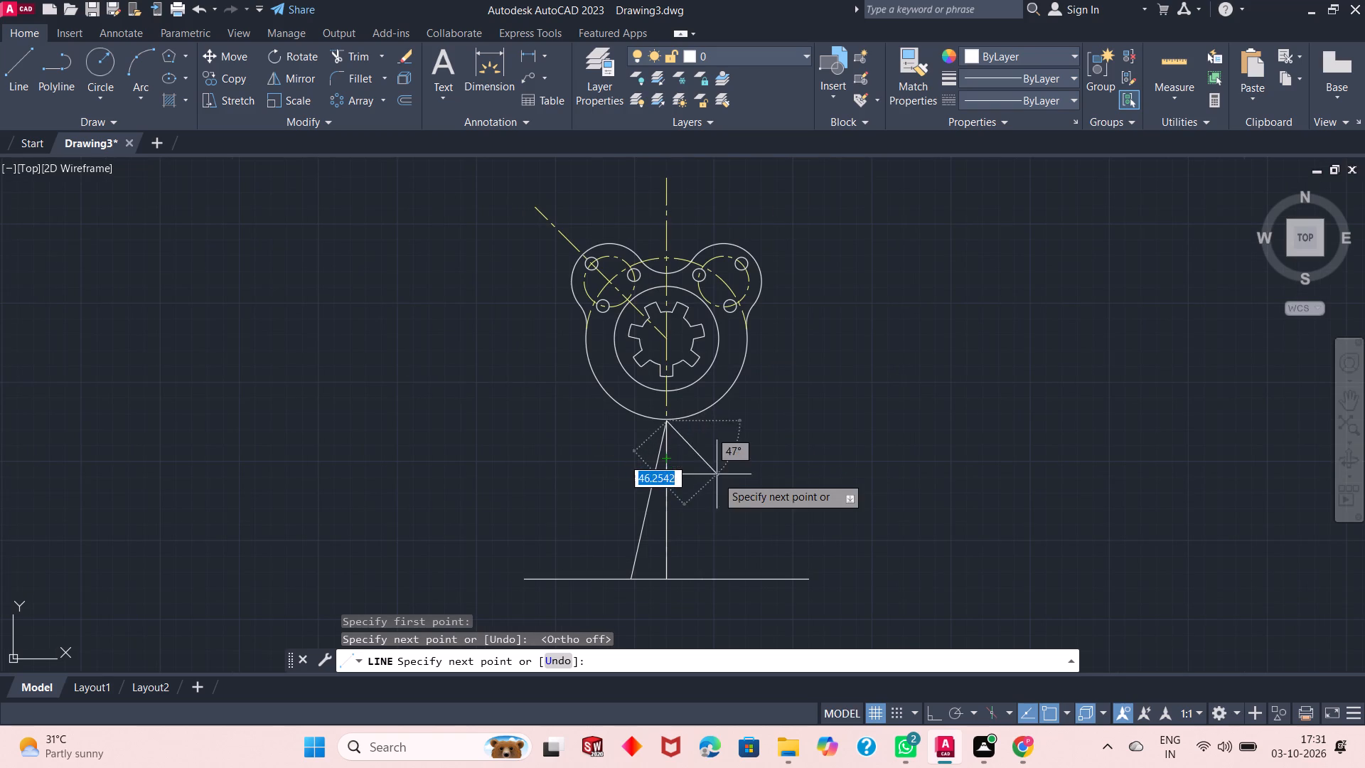
pyautogui.click(703, 580)
pyautogui.press('Escape')
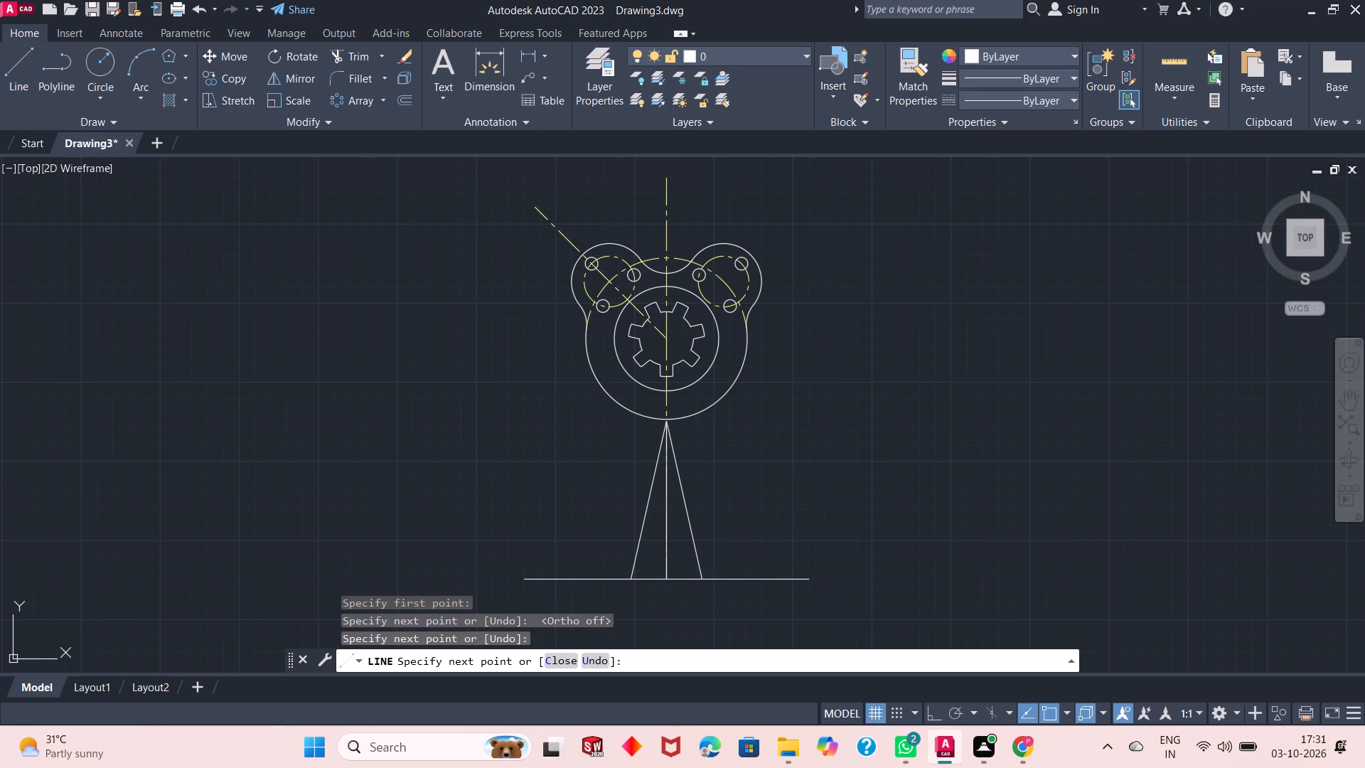
# Examine the two slanted lines in relation to the base line and the large outer circle.
pyautogui.scroll(-1, 699, 444)
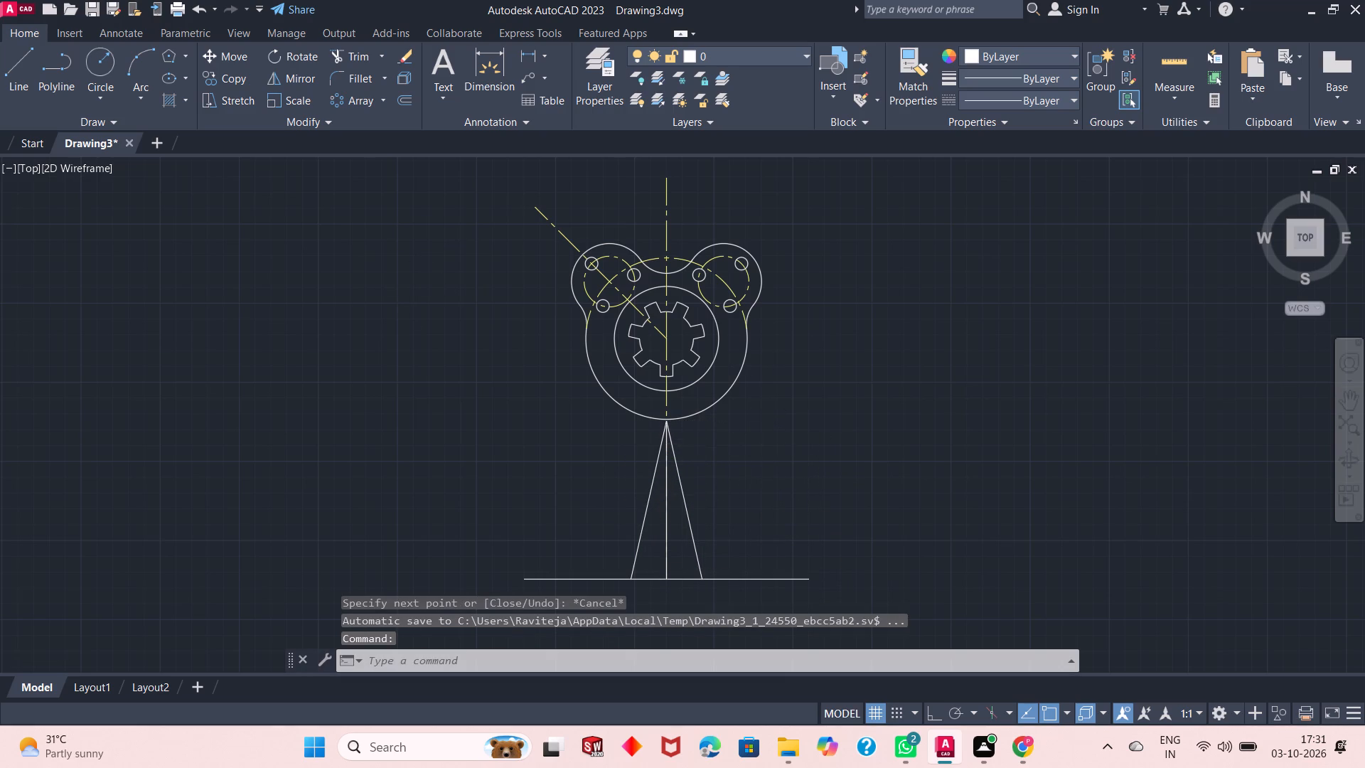
pyautogui.scroll(1, 679, 514)
pyautogui.scroll(-1, 665, 474)
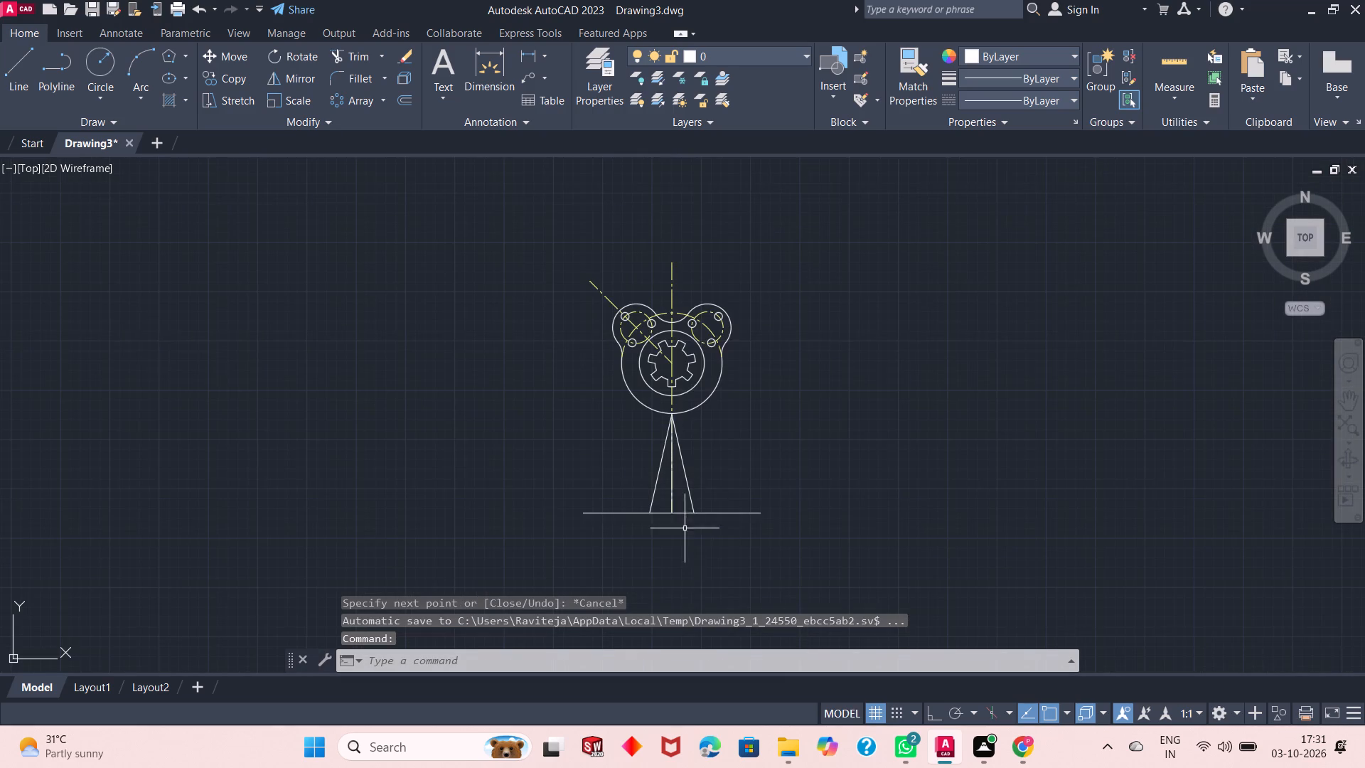
pyautogui.scroll(2, 679, 520)
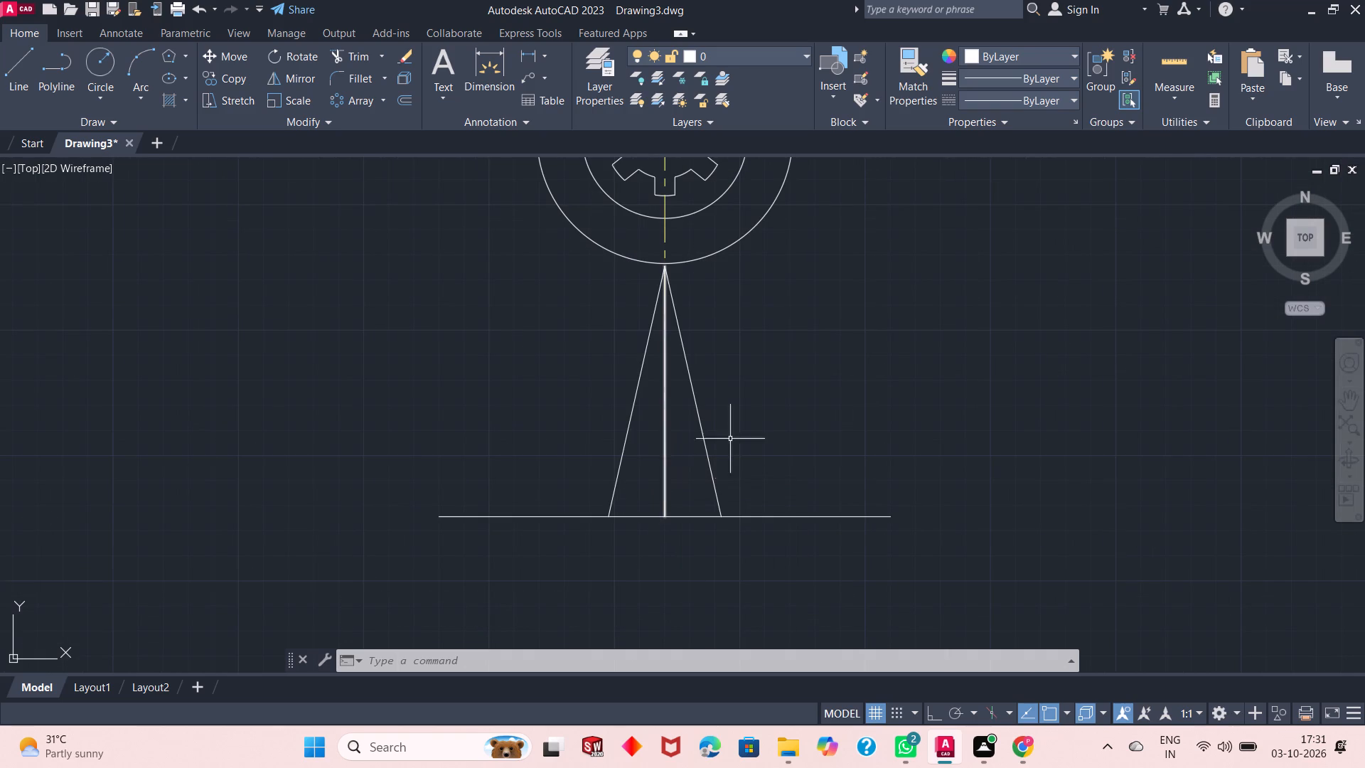
pyautogui.press('Escape')
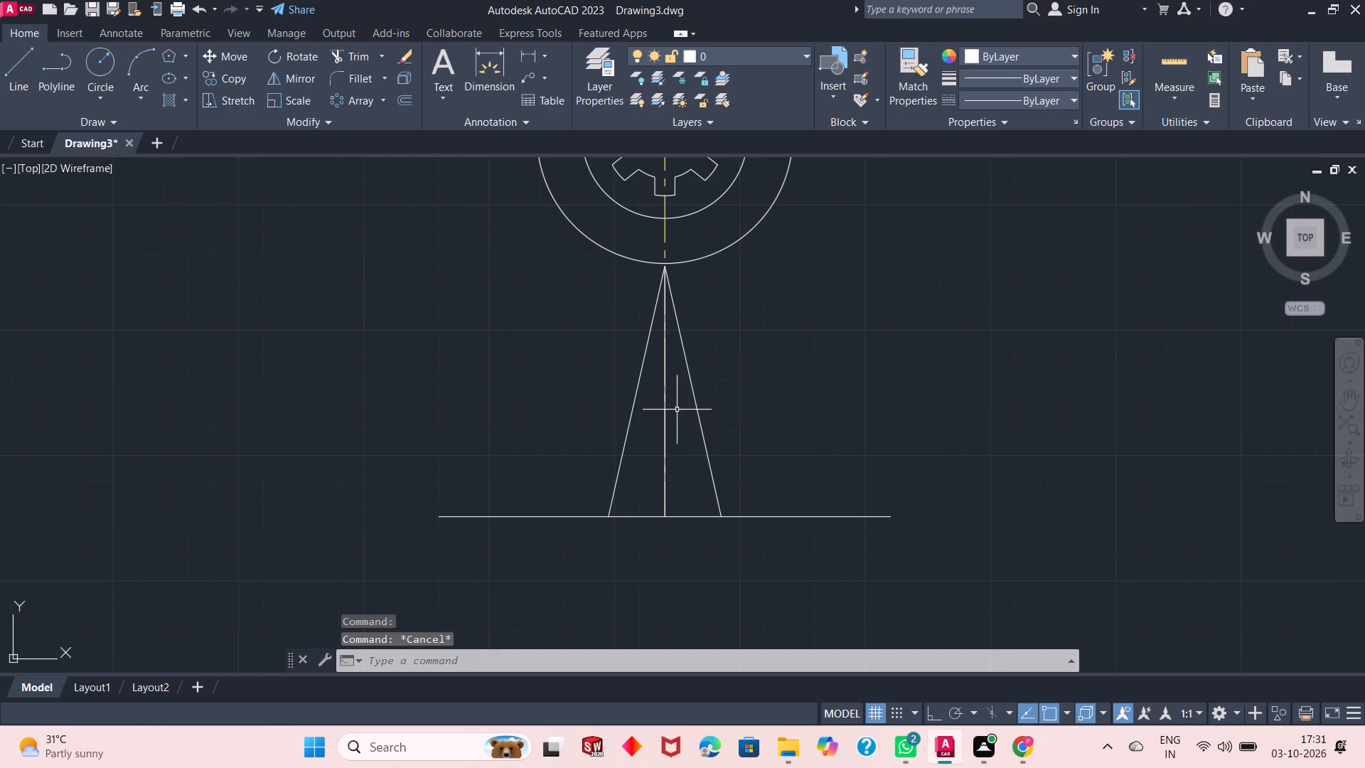
pyautogui.scroll(1, 676, 410)
pyautogui.scroll(-2, 675, 410)
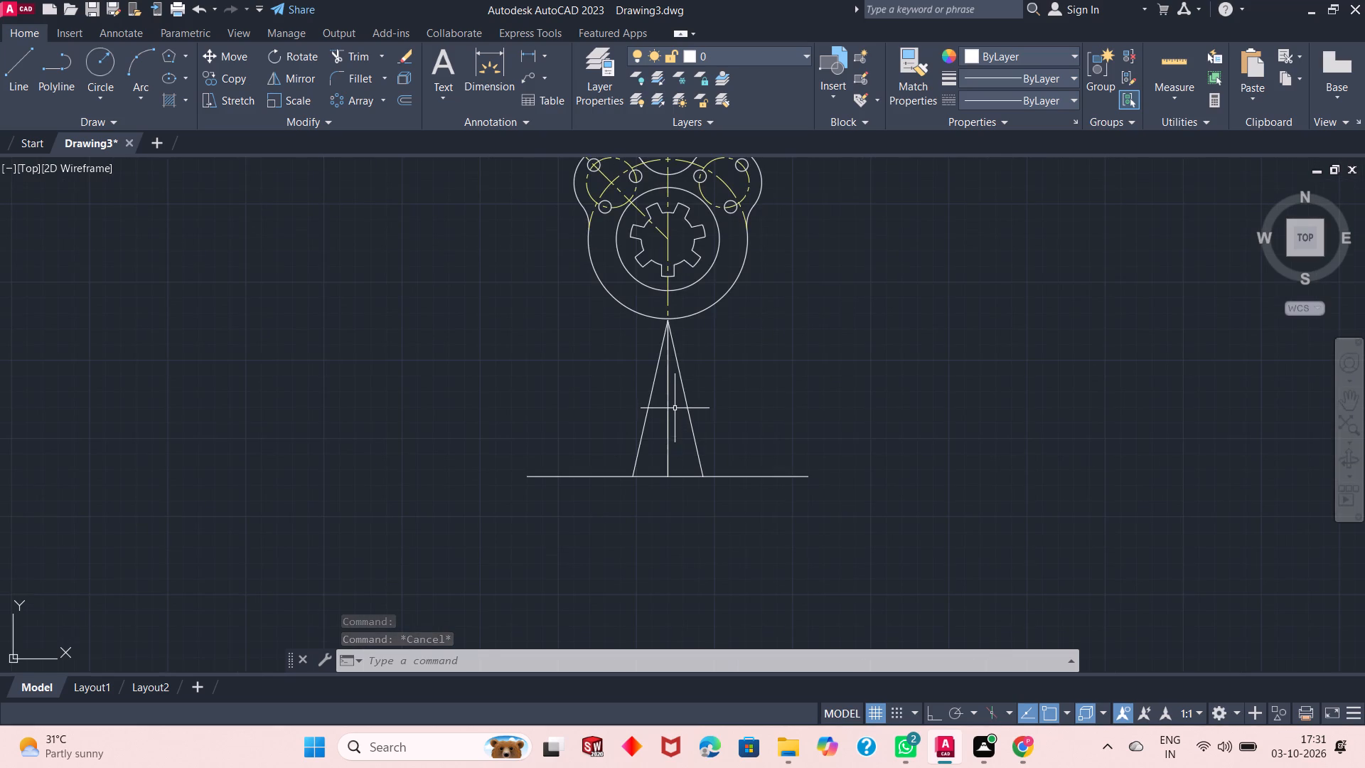
pyautogui.scroll(2, 671, 398)
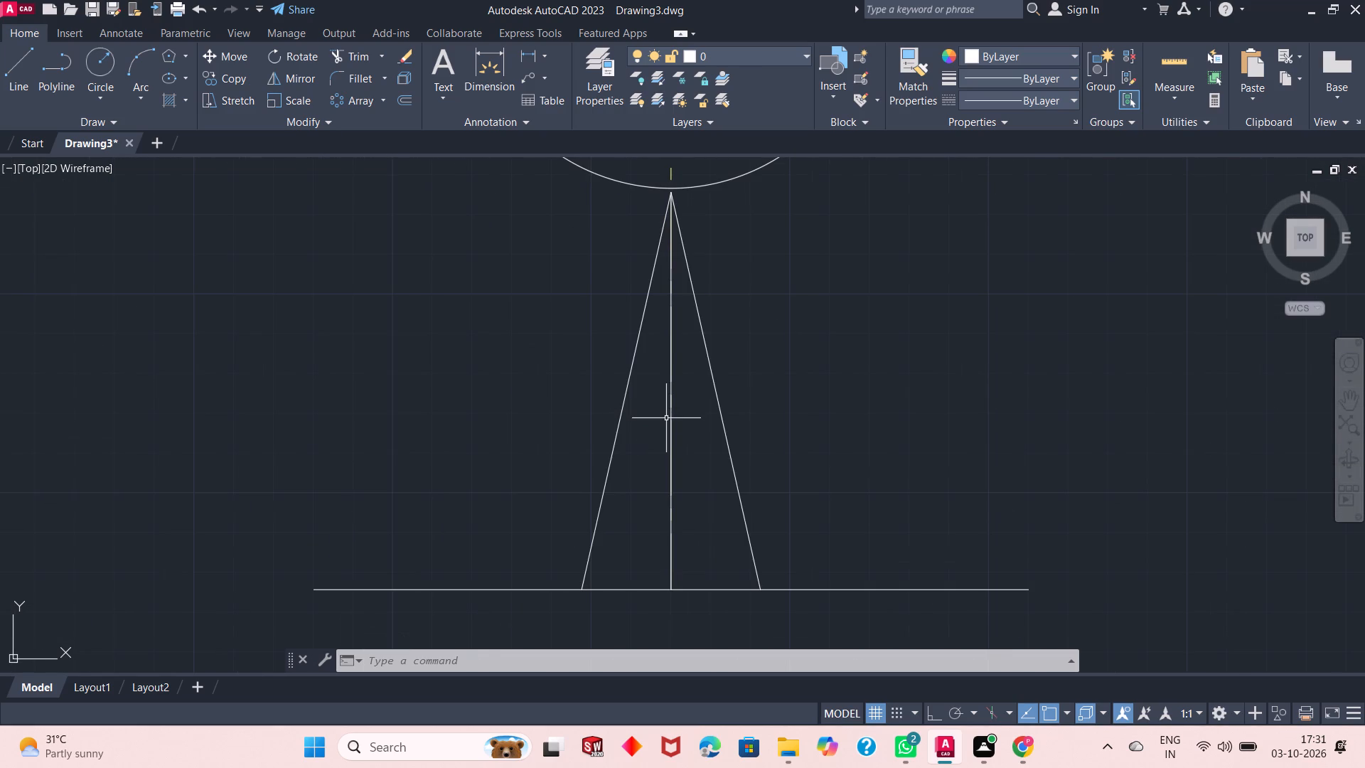
pyautogui.scroll(-1, 666, 418)
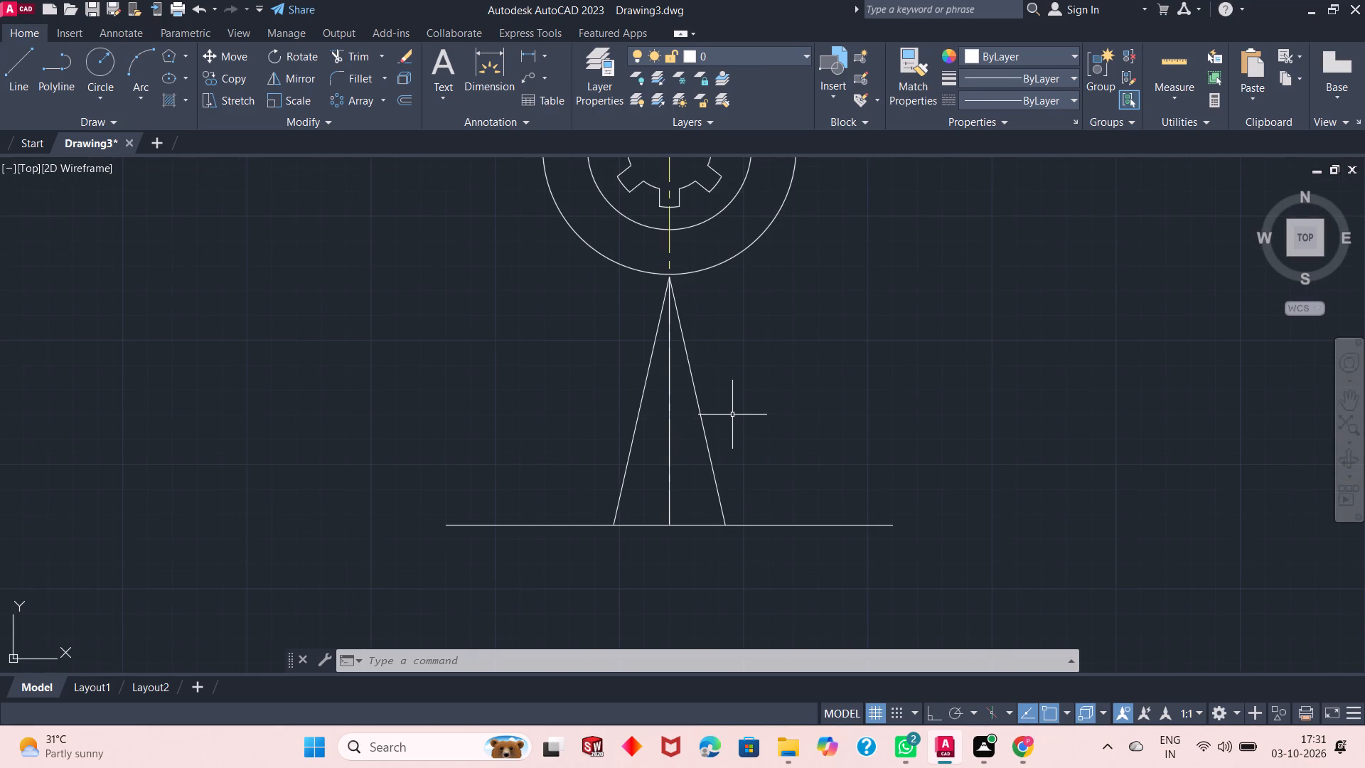
pyautogui.press('Escape')
pyautogui.press('Escape')
pyautogui.press('Escape')
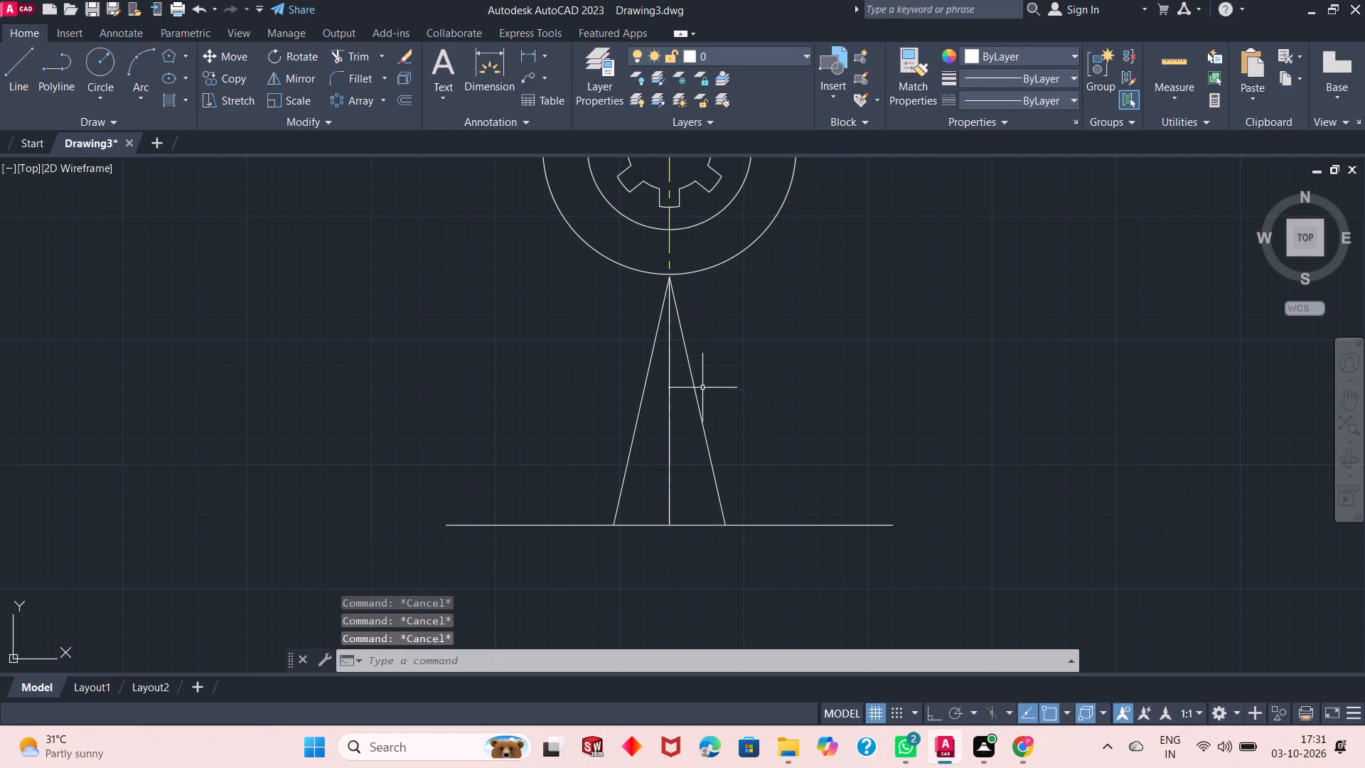
pyautogui.scroll(-1, 702, 326)
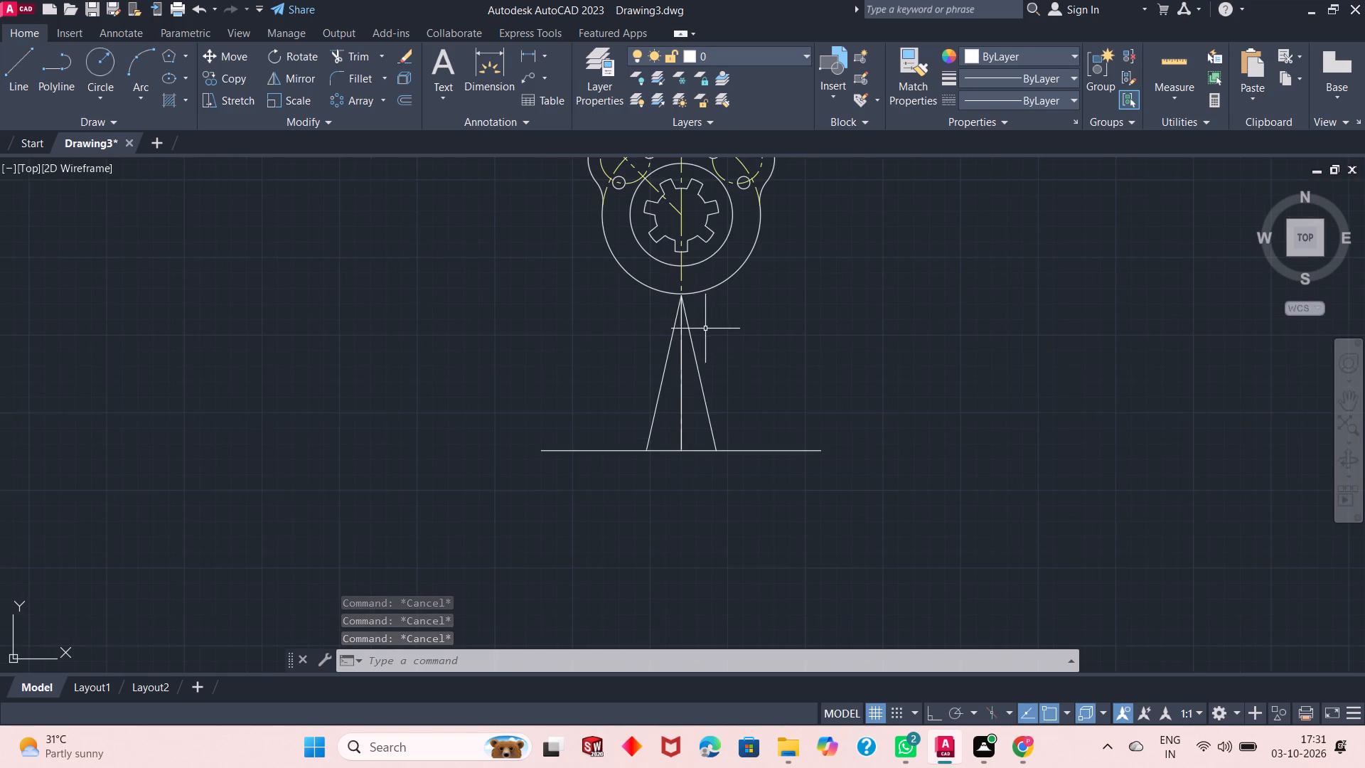
# Trim away the base line portions between the two slanted lines, on both sides of the vertical center line.
pyautogui.scroll(1, 705, 329)
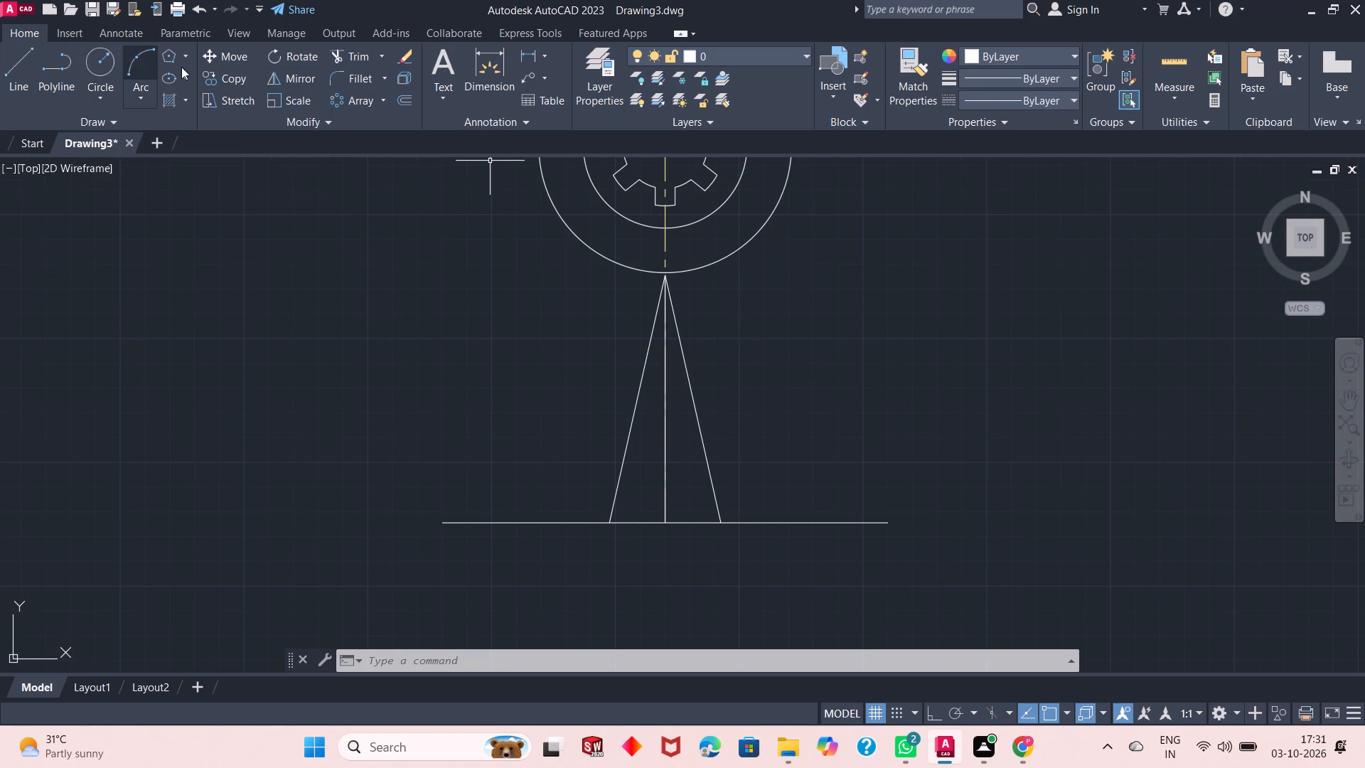
pyautogui.click(349, 53)
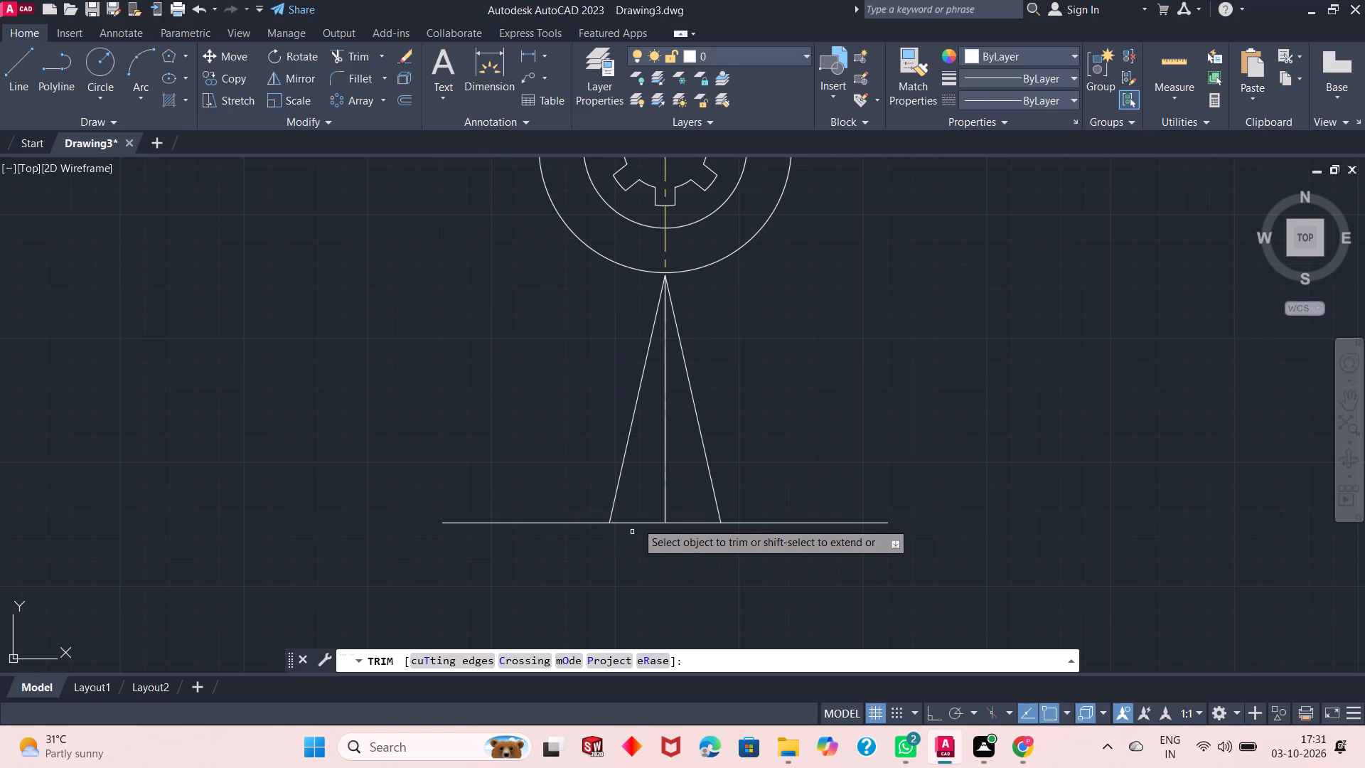
pyautogui.click(639, 501)
pyautogui.click(646, 556)
pyautogui.click(697, 507)
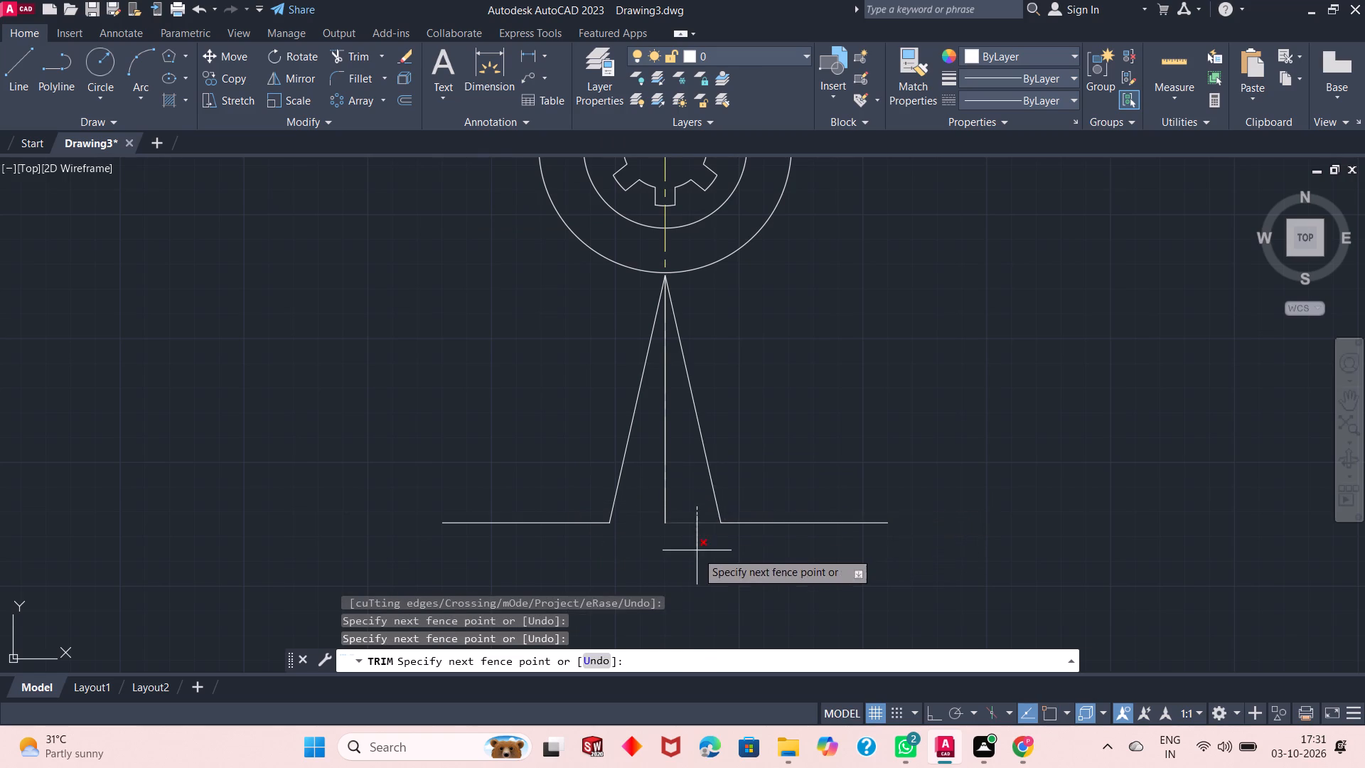
pyautogui.click(697, 556)
pyautogui.rightClick(787, 330)
pyautogui.click(821, 340)
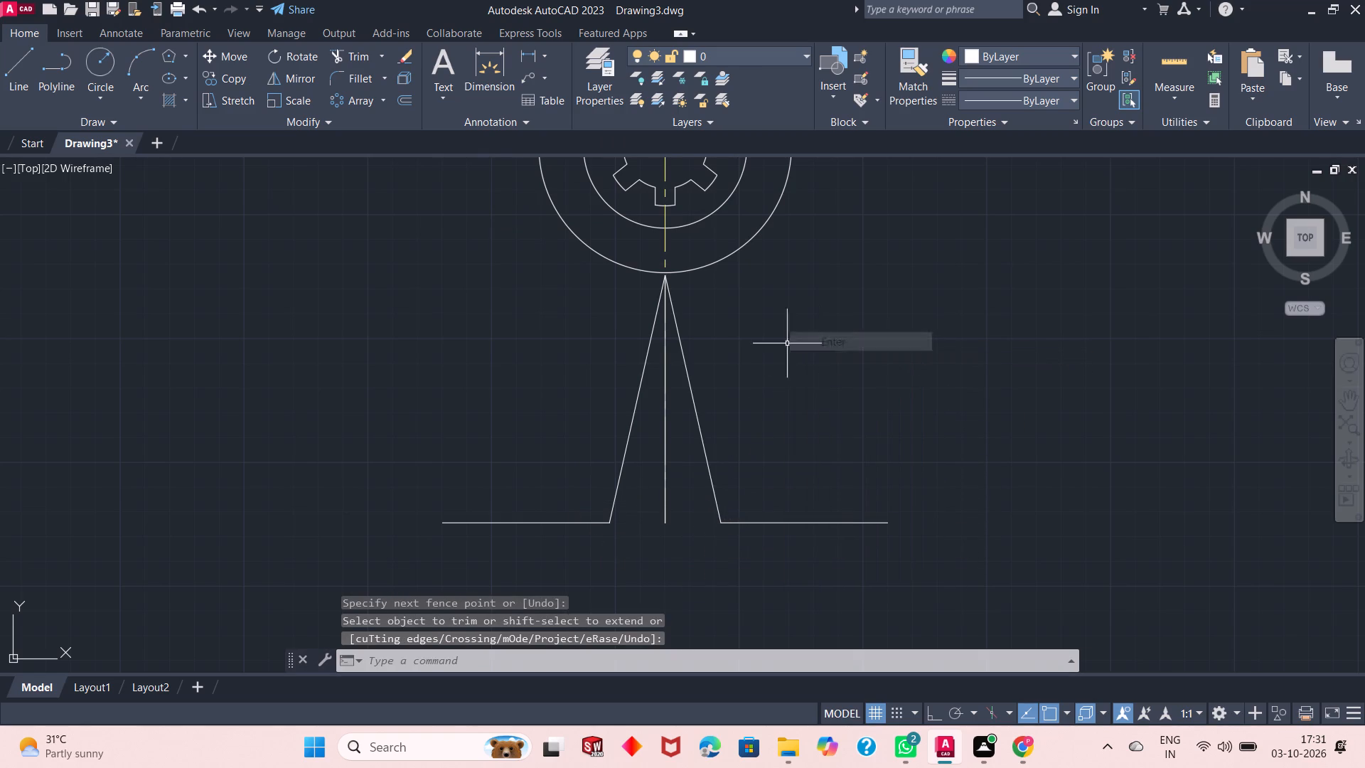
# Delete the 100-long solid vertical line overlying the center line between the two slanted lines.
pyautogui.click(666, 427)
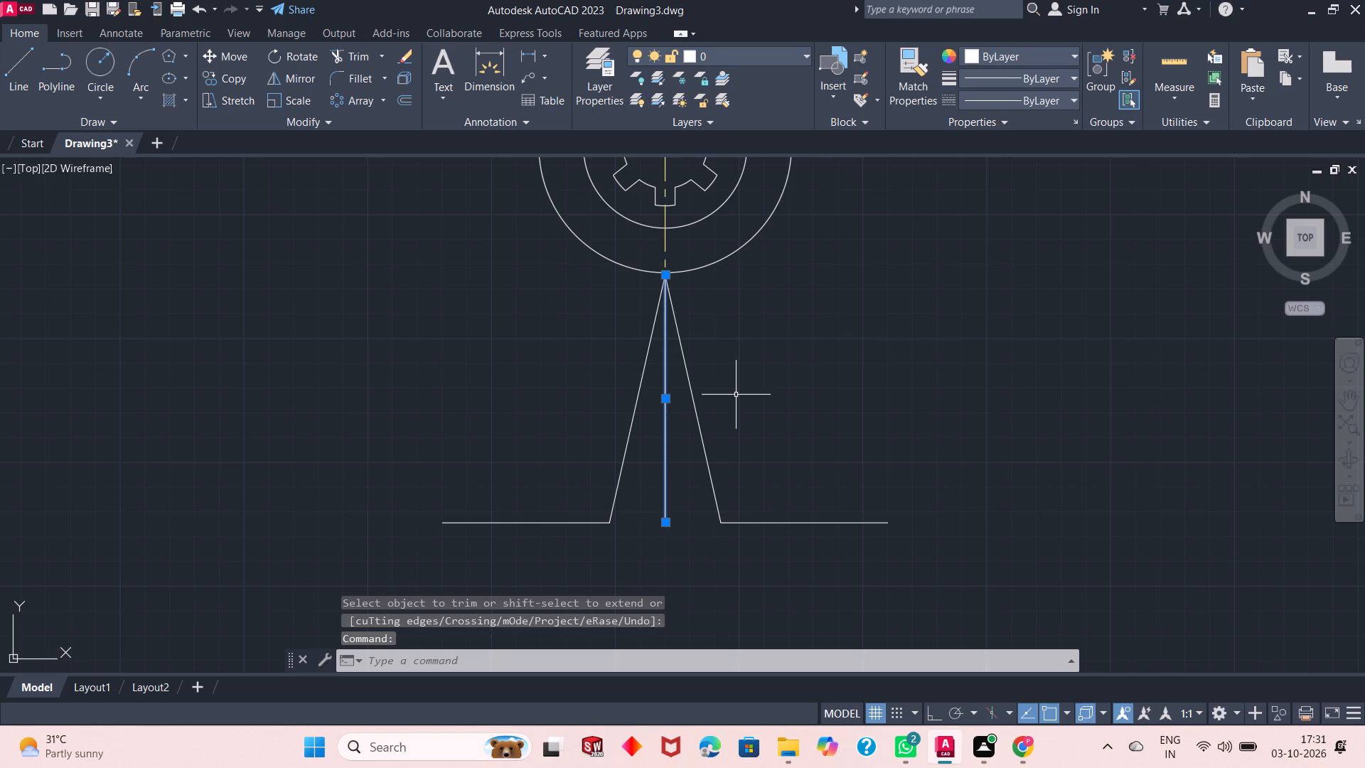
pyautogui.press('Delete')
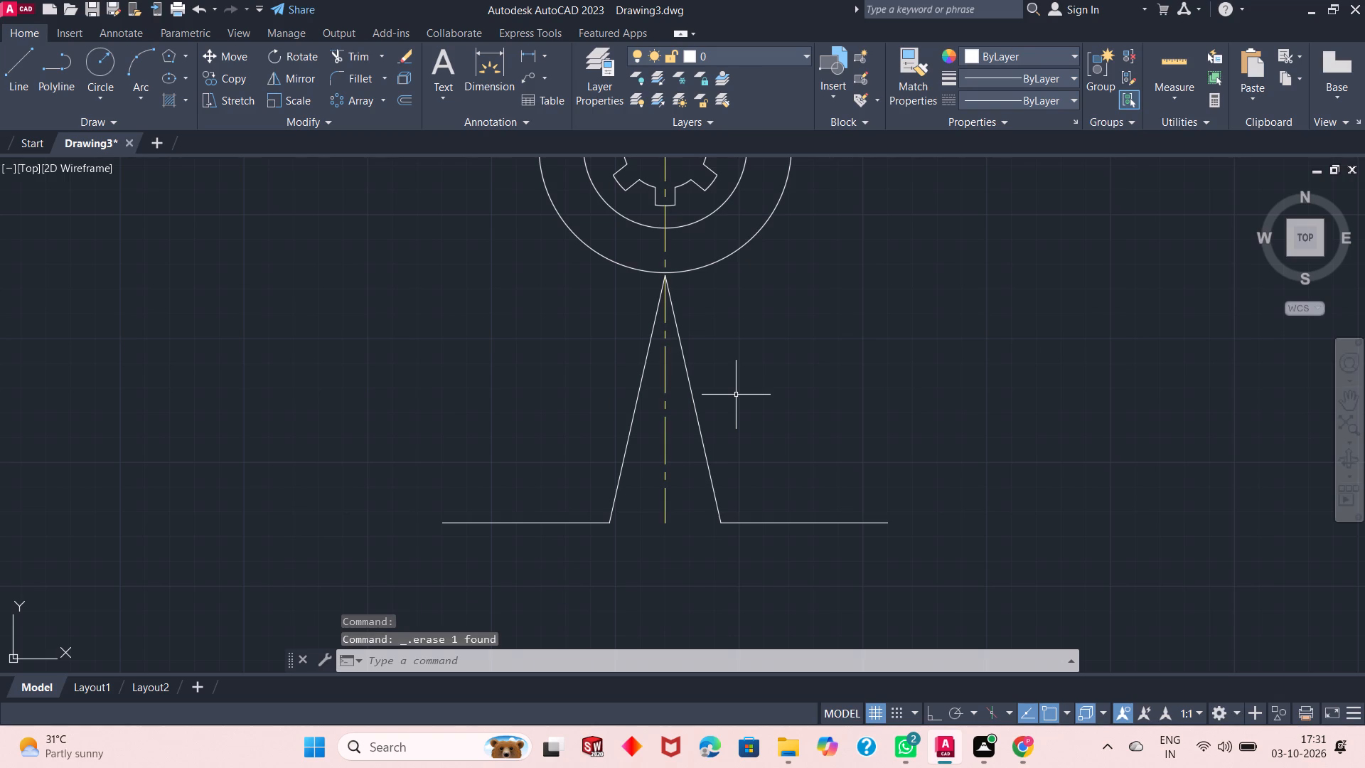
# Examine the lower section and the apex of the slanted lines in relation to the bottom of the large outer circle.
pyautogui.scroll(-1, 730, 395)
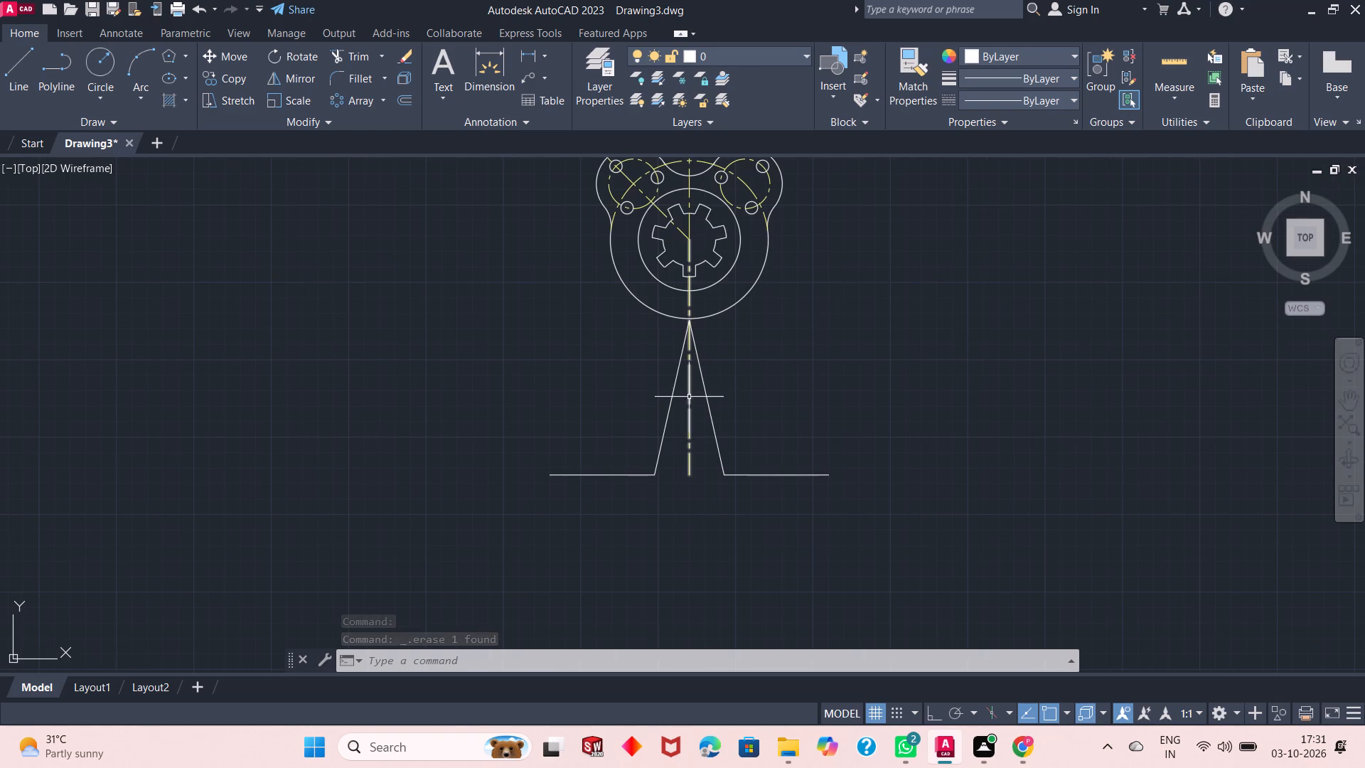
pyautogui.scroll(2, 688, 398)
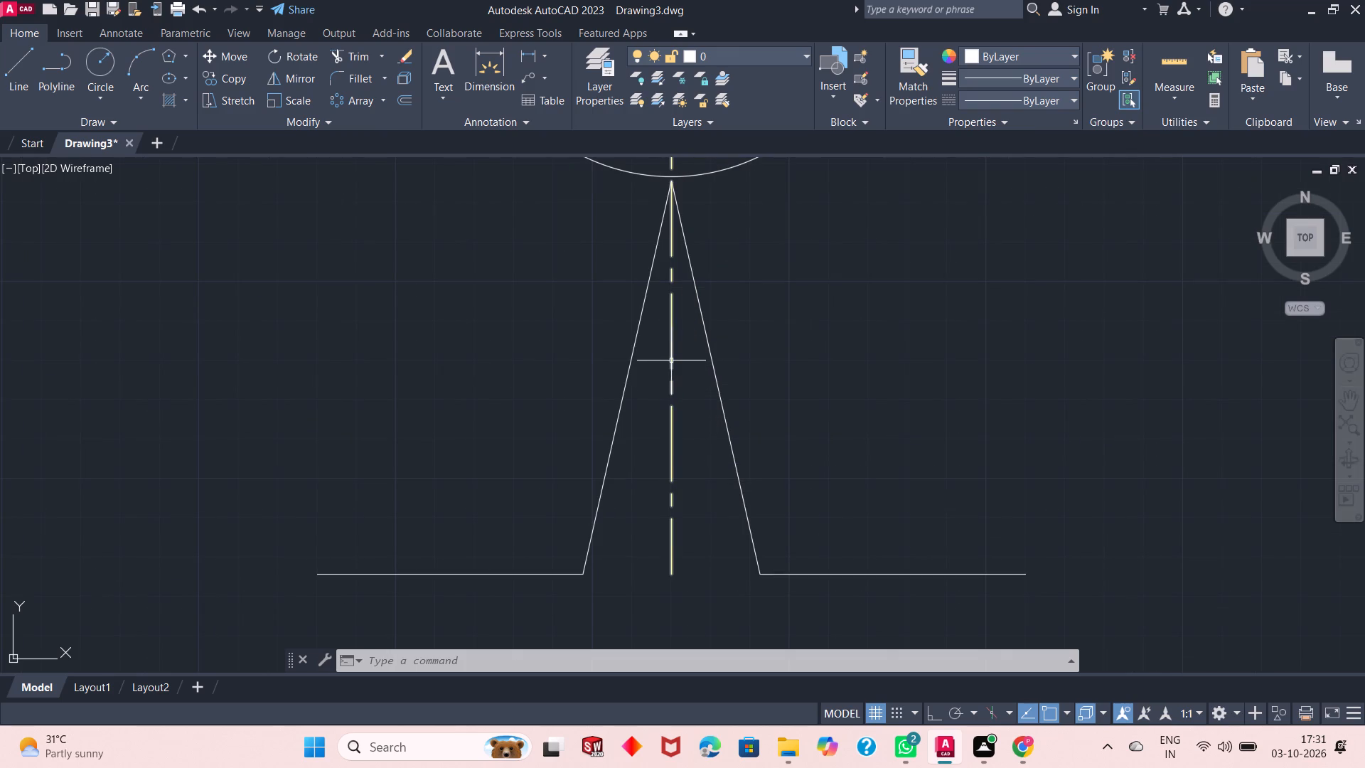
pyautogui.scroll(-2, 671, 359)
pyautogui.scroll(1, 685, 400)
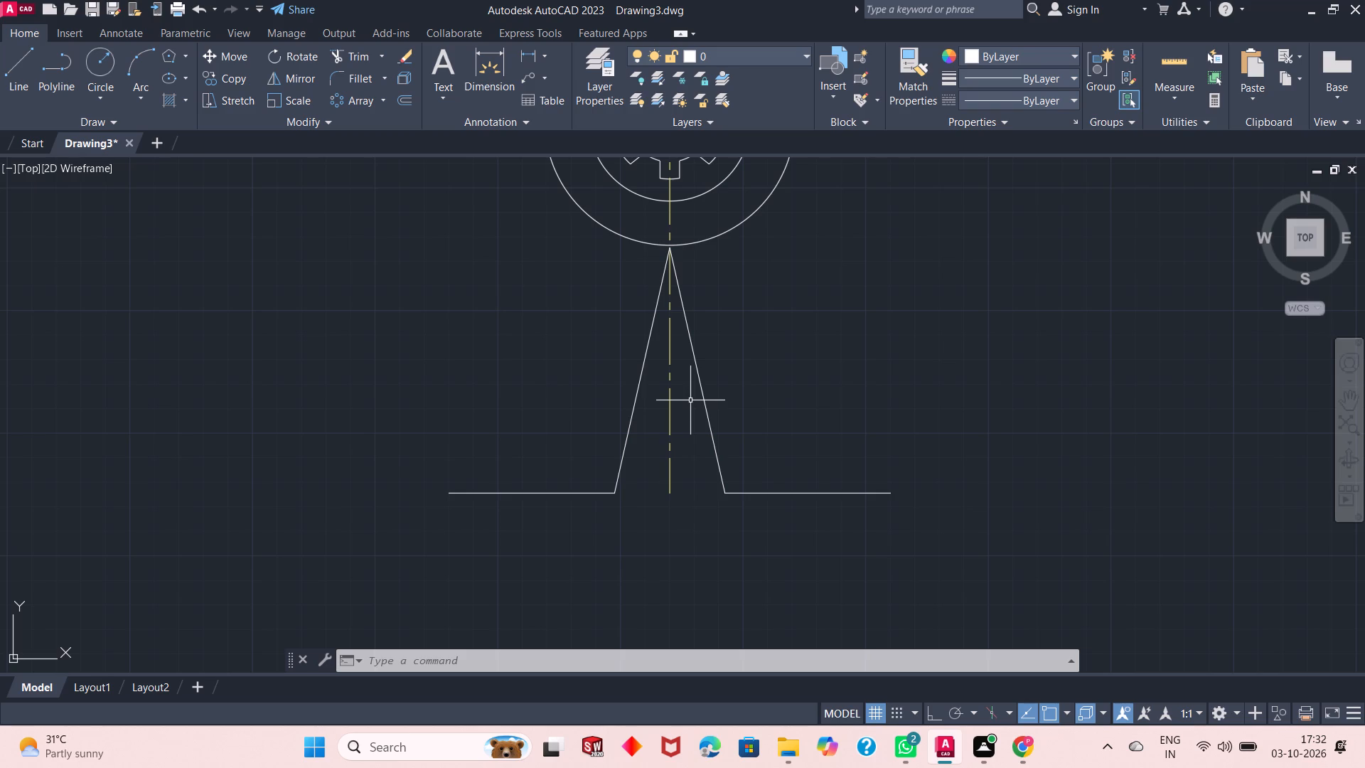
pyautogui.scroll(1, 696, 422)
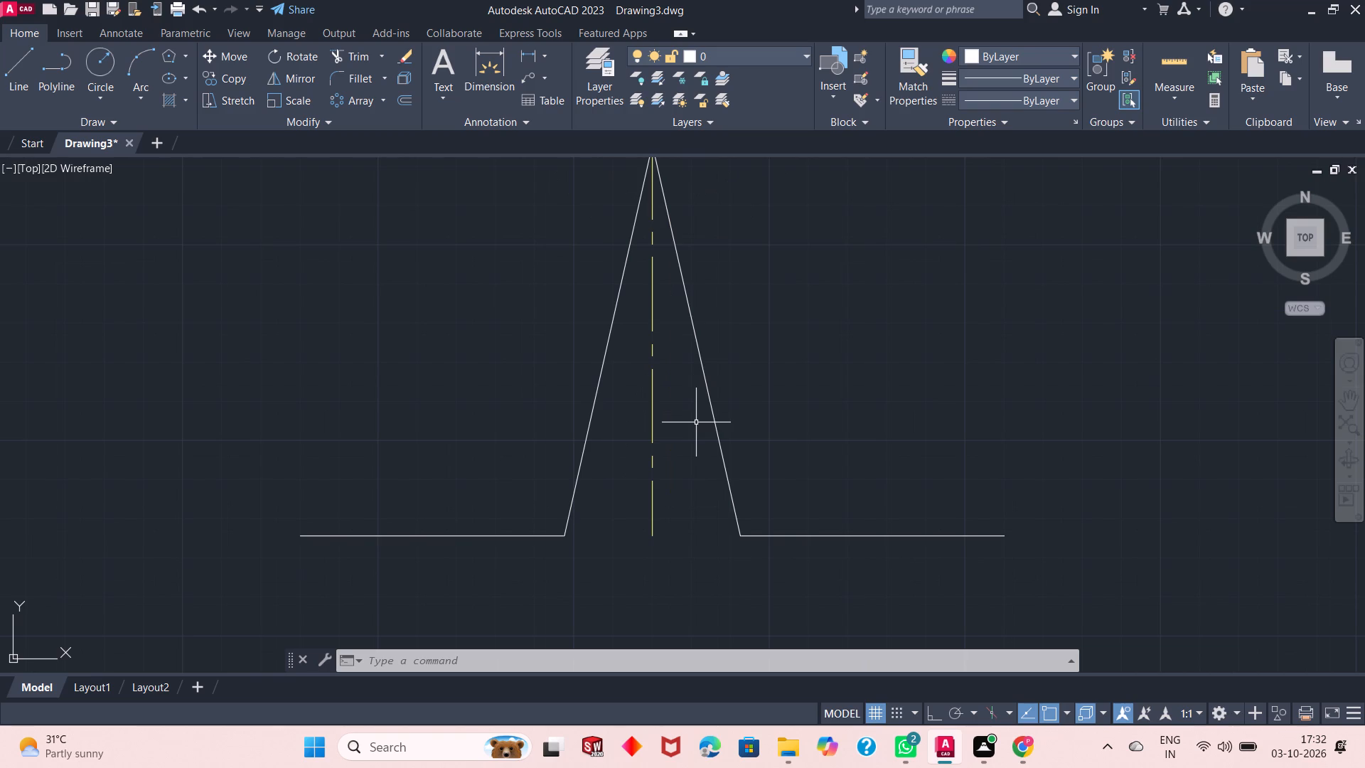
pyautogui.scroll(1, 725, 557)
pyautogui.scroll(-3, 725, 557)
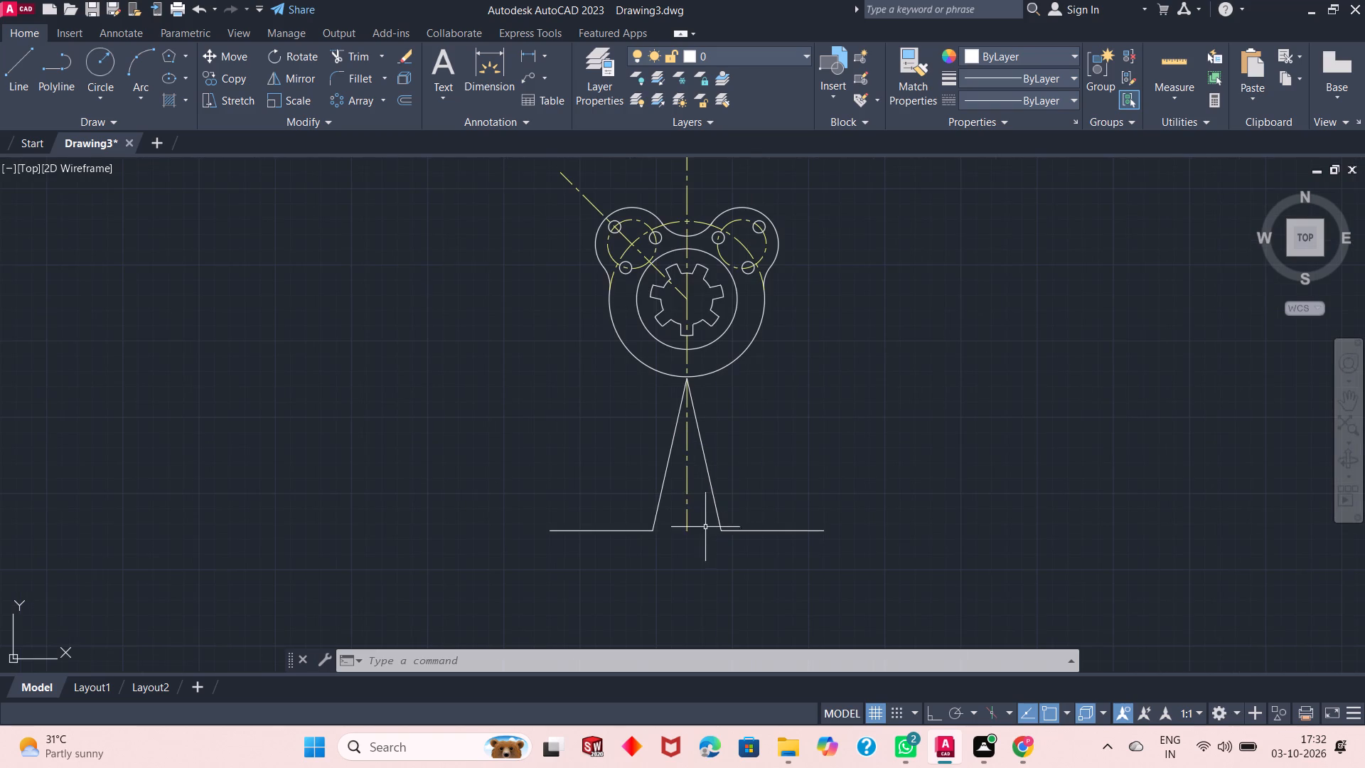
pyautogui.scroll(2, 693, 417)
pyautogui.scroll(-1, 712, 412)
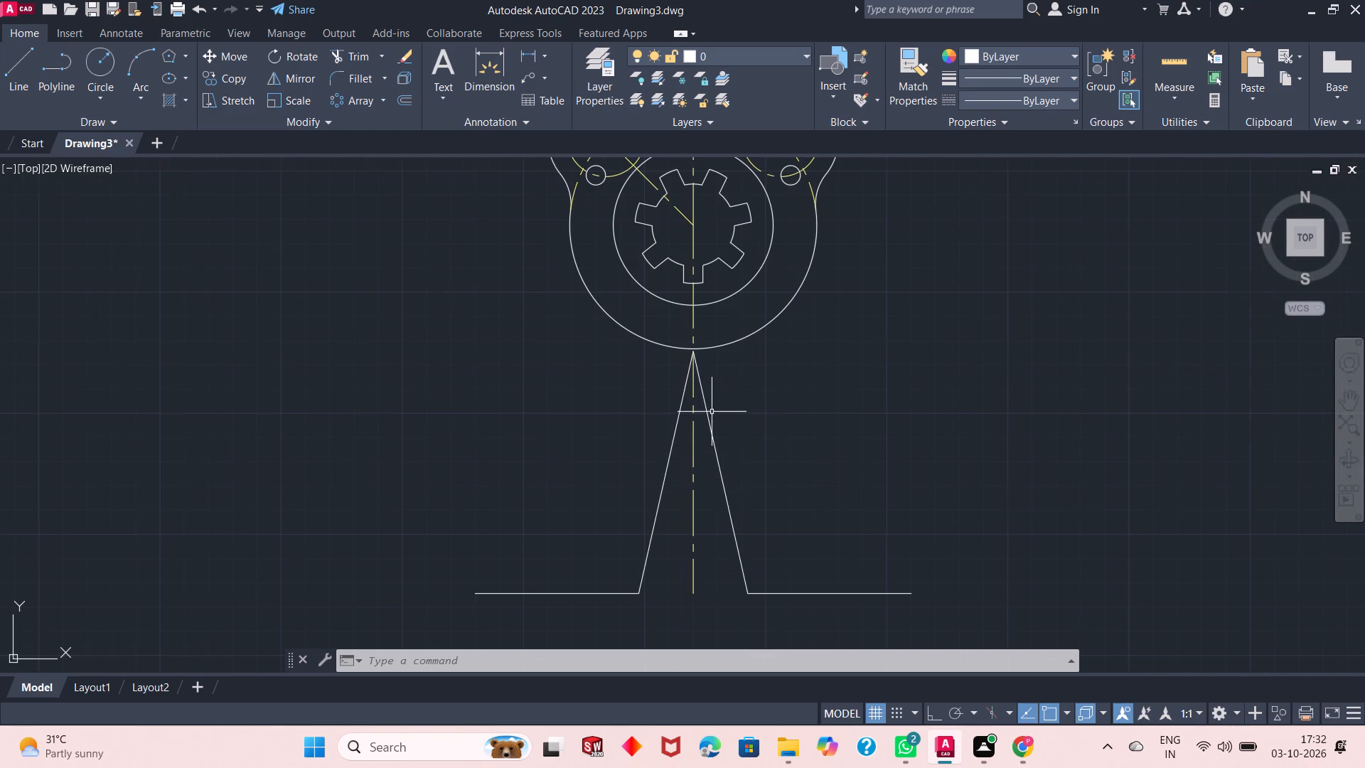
pyautogui.scroll(-1, 706, 523)
pyautogui.scroll(1, 709, 551)
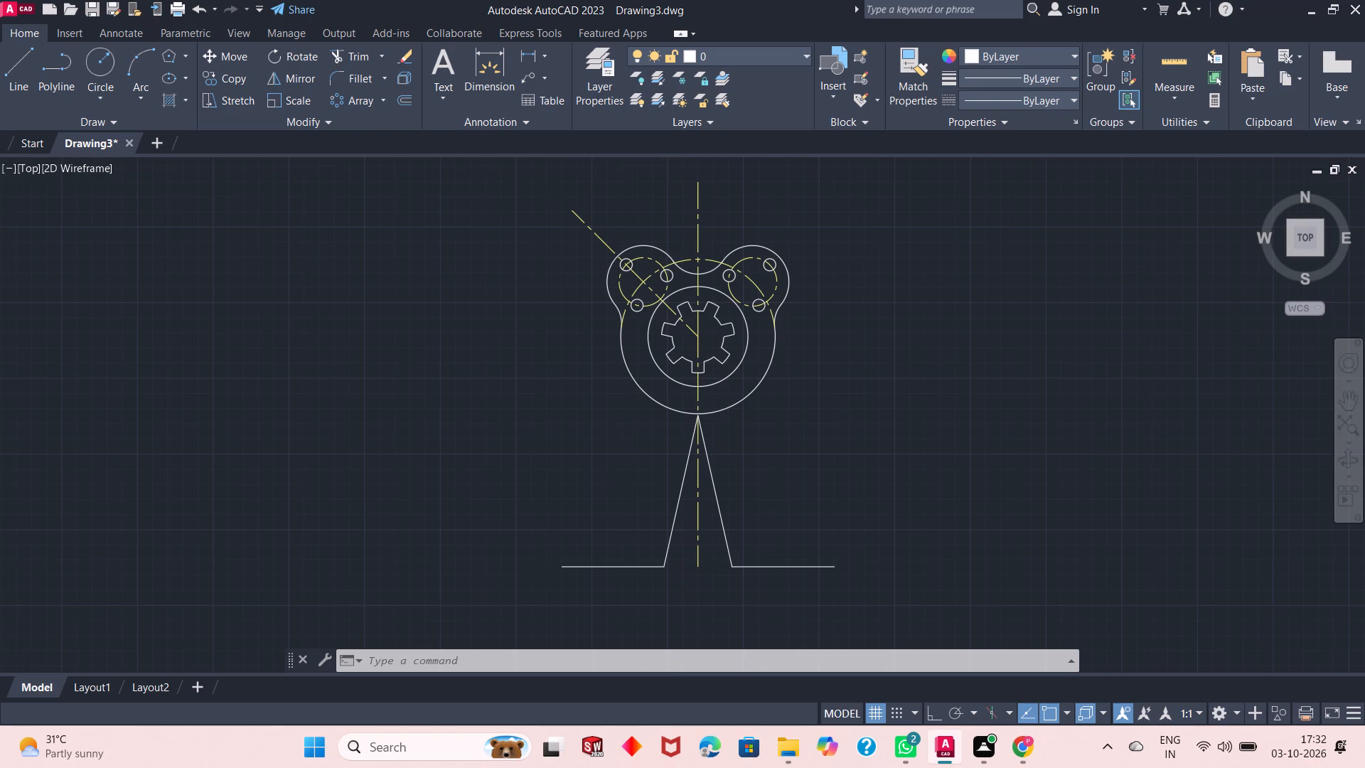
pyautogui.scroll(2, 685, 333)
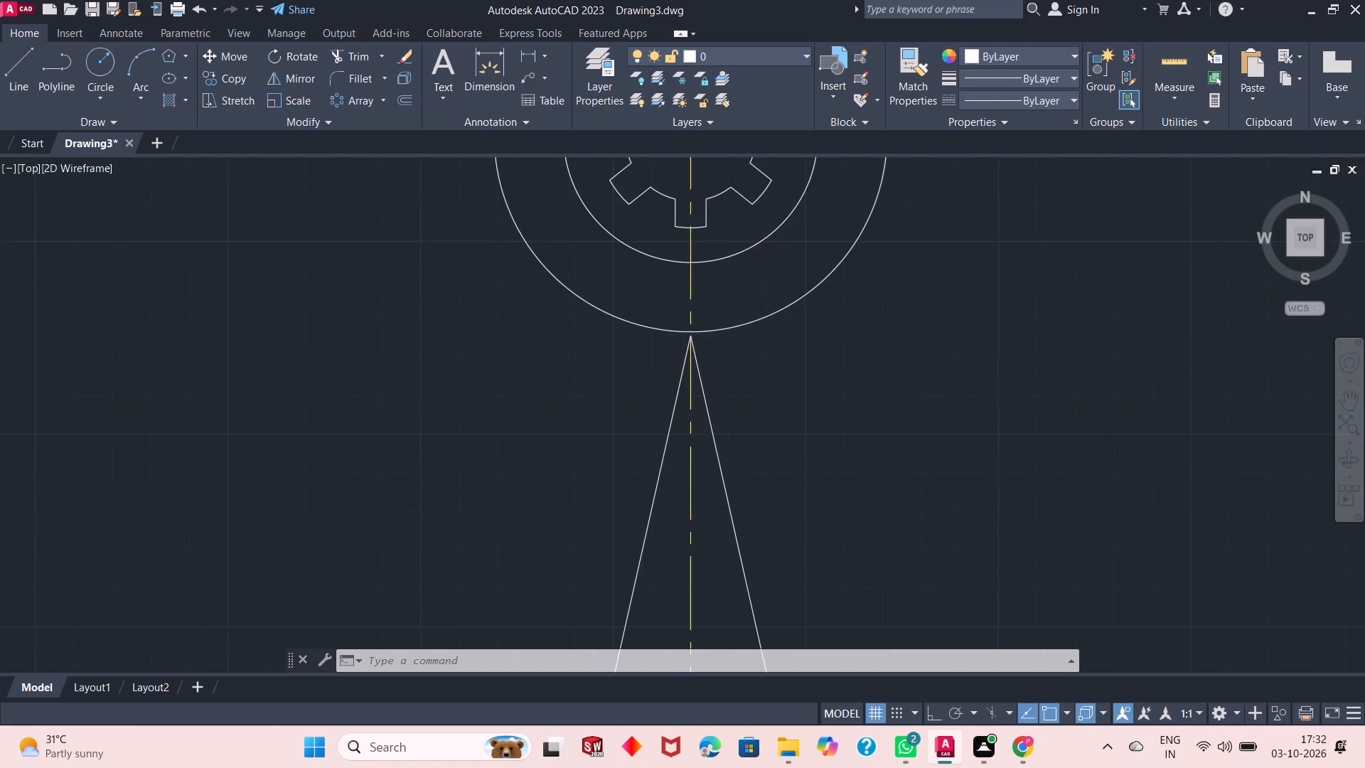
pyautogui.scroll(4, 685, 333)
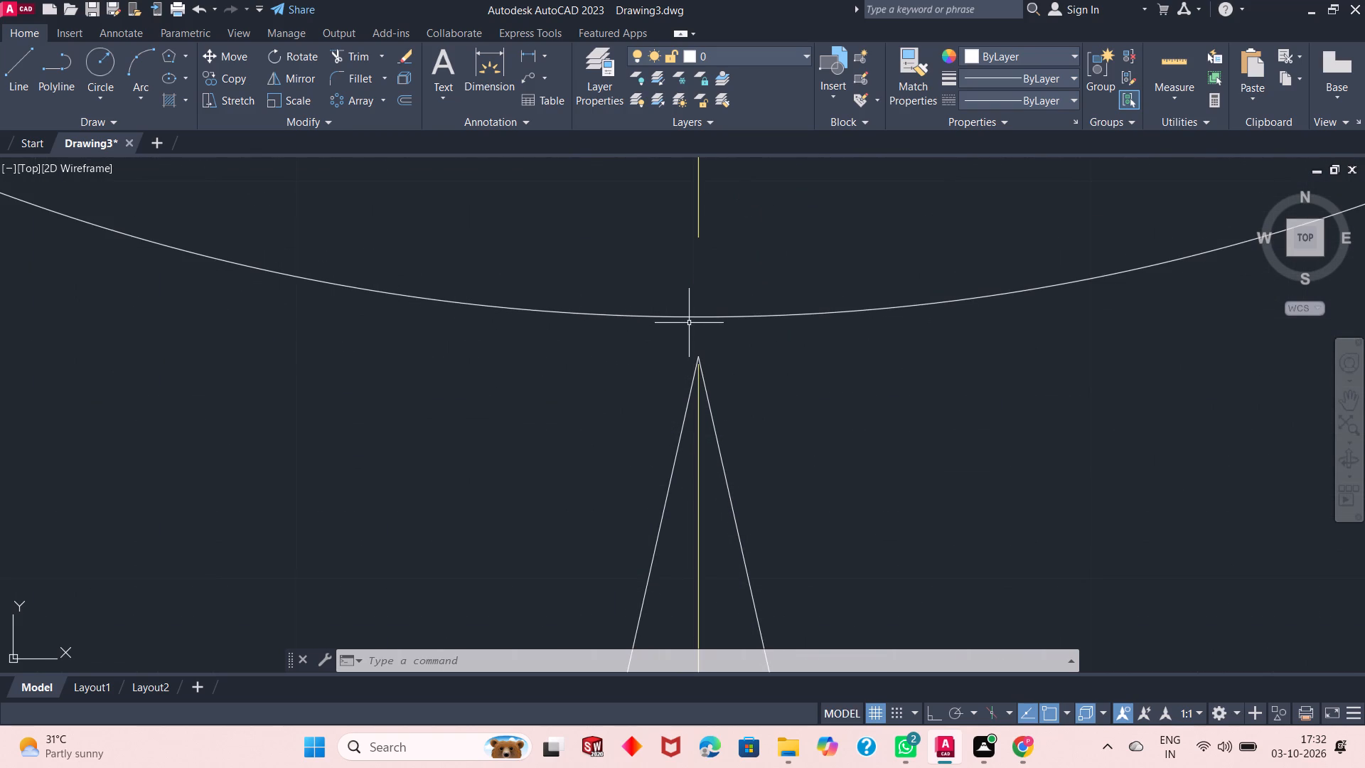
# Examine the gap between the slanted lines' apex and the large outer circle, and the base lines below.
pyautogui.scroll(1, 697, 316)
pyautogui.scroll(-5, 697, 316)
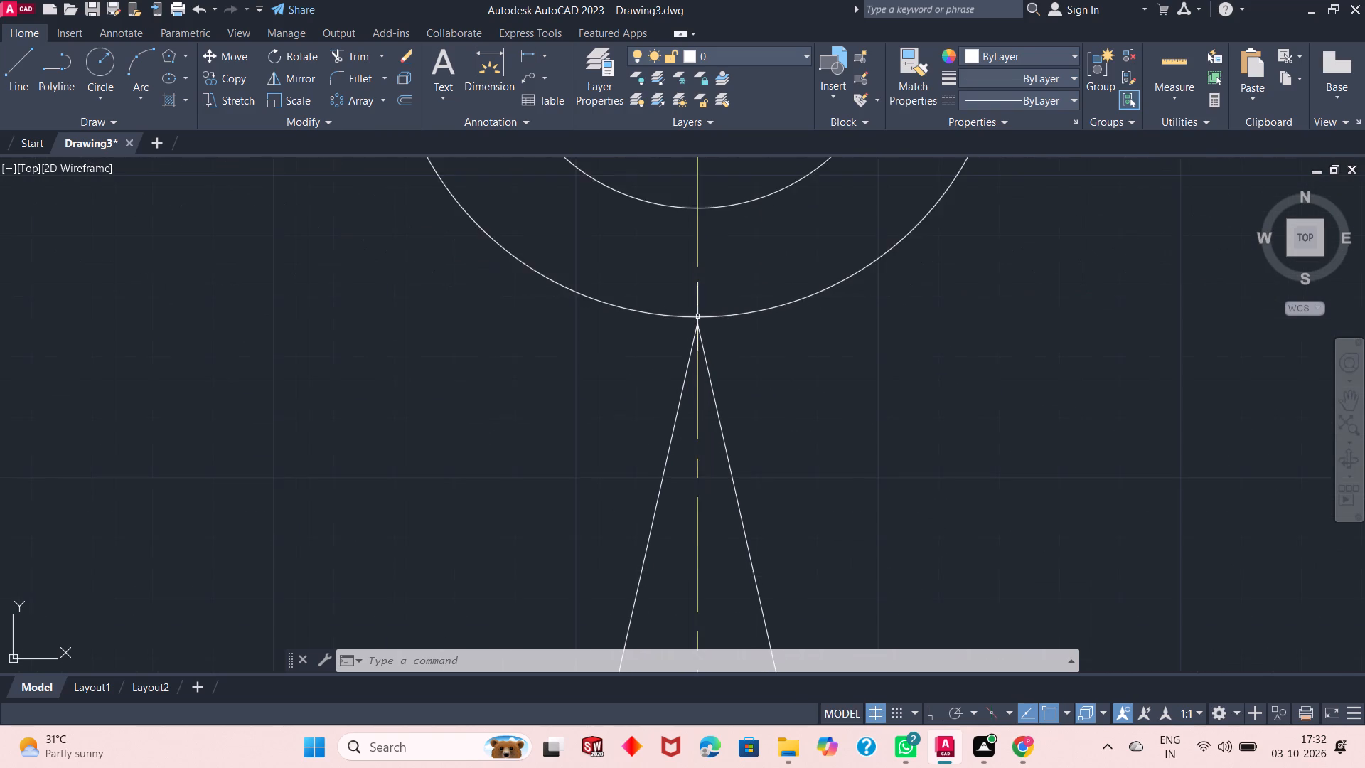
pyautogui.scroll(-2, 697, 316)
pyautogui.scroll(-1, 706, 550)
pyautogui.scroll(1, 700, 534)
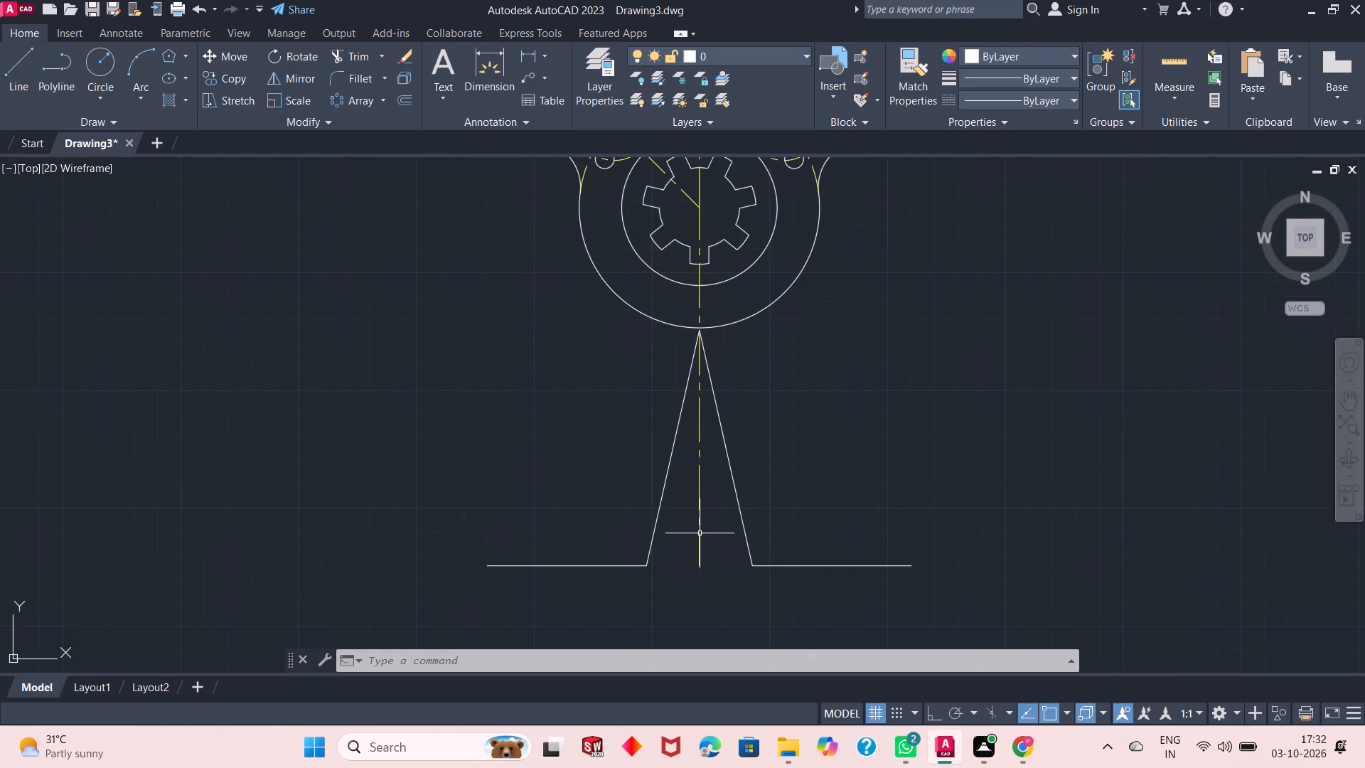
pyautogui.scroll(1, 699, 525)
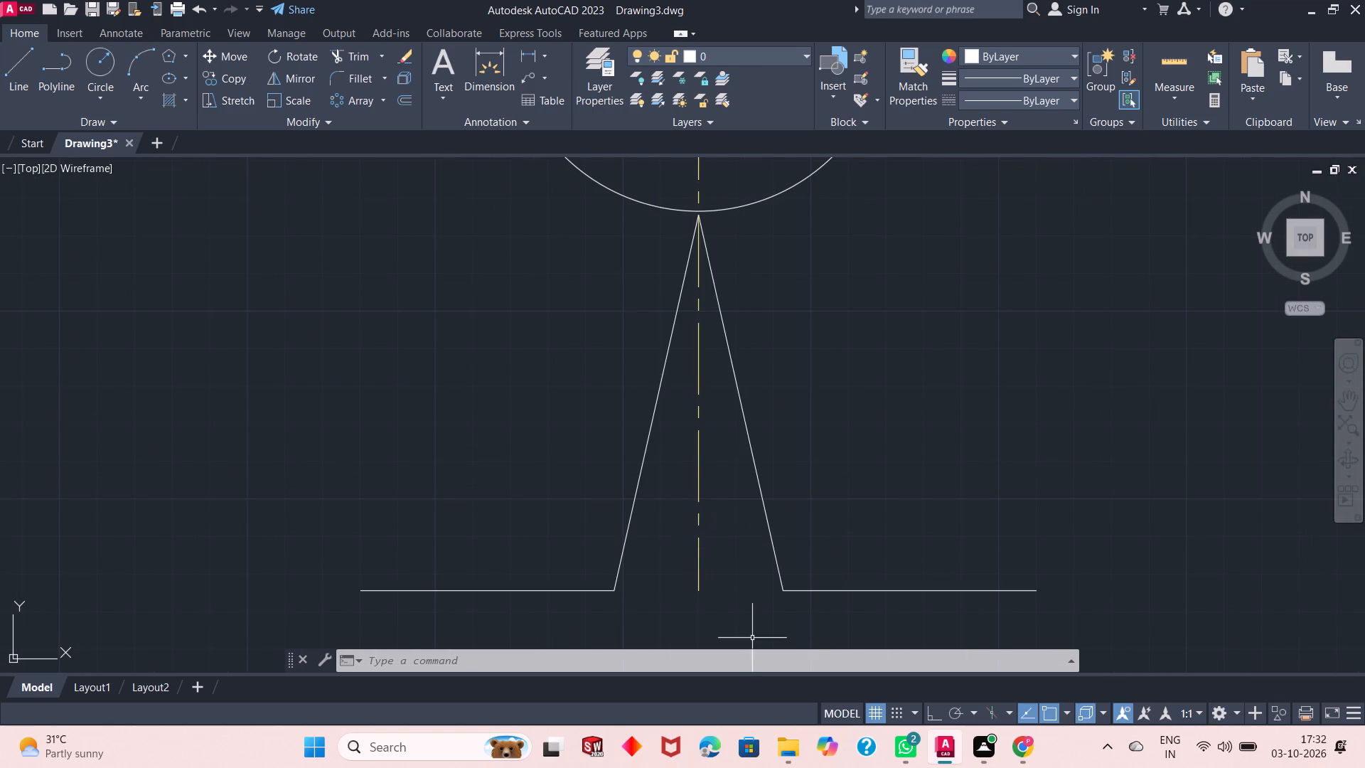
pyautogui.scroll(-1, 753, 639)
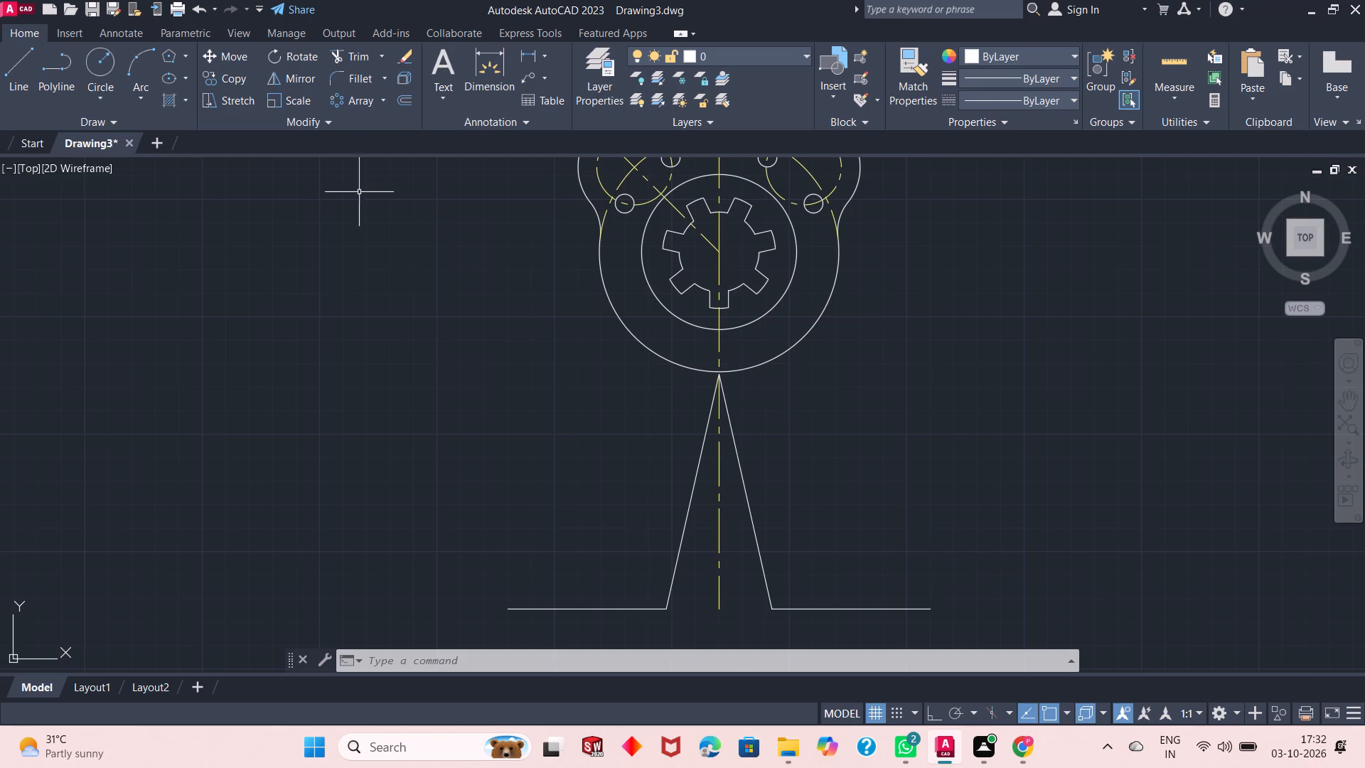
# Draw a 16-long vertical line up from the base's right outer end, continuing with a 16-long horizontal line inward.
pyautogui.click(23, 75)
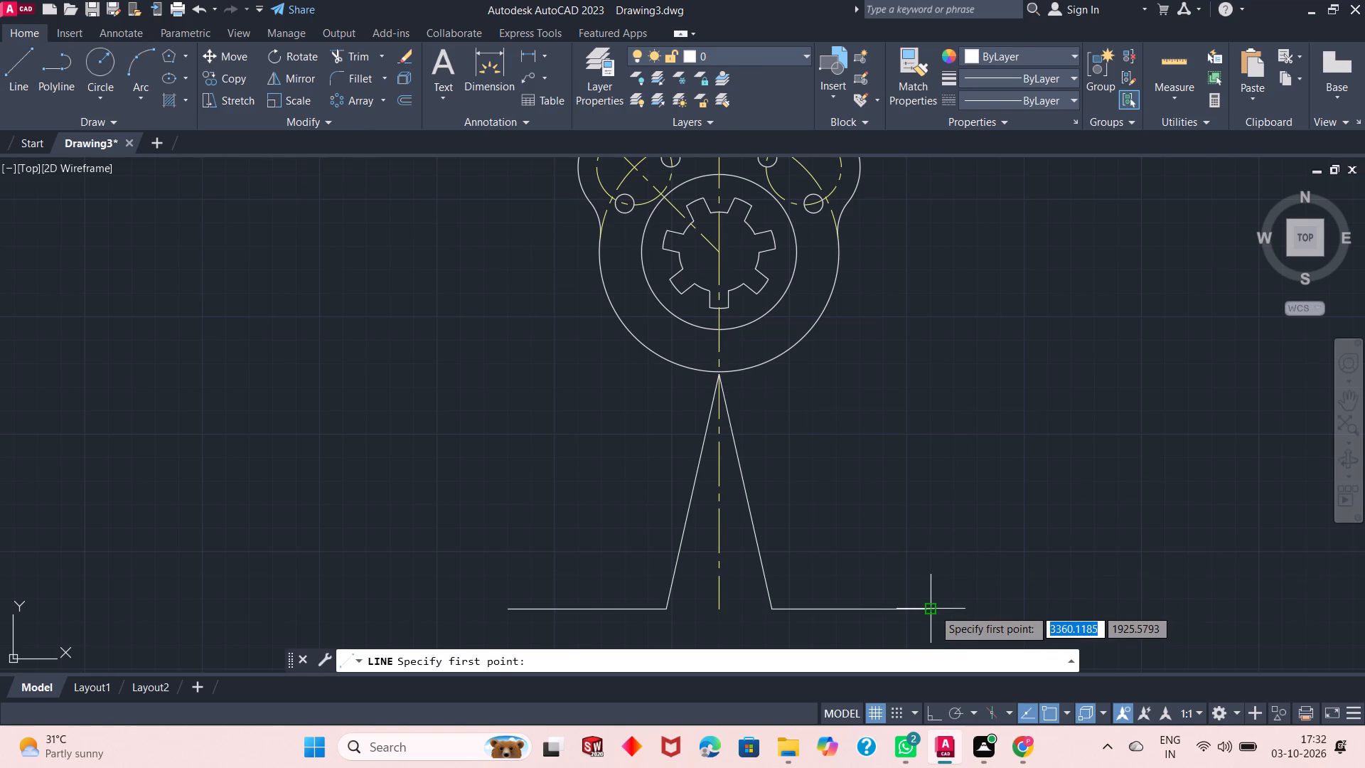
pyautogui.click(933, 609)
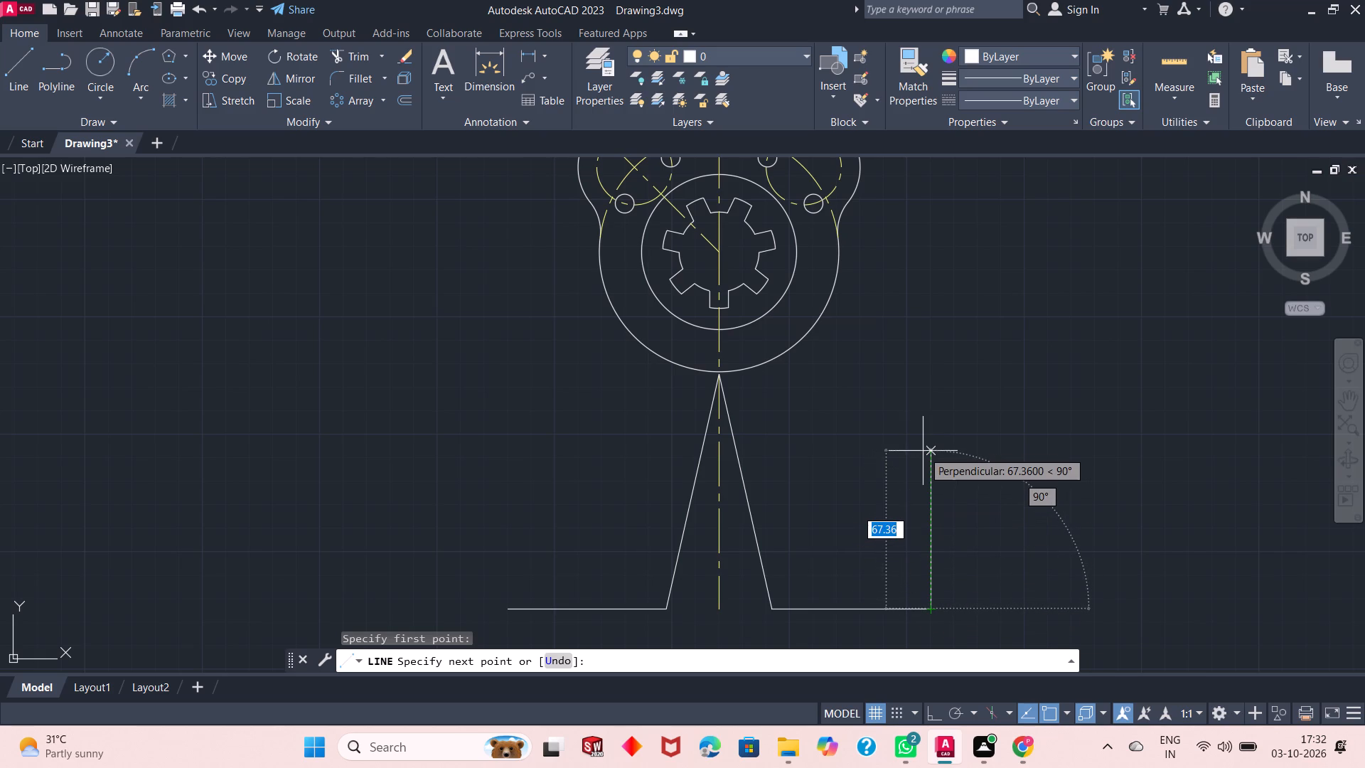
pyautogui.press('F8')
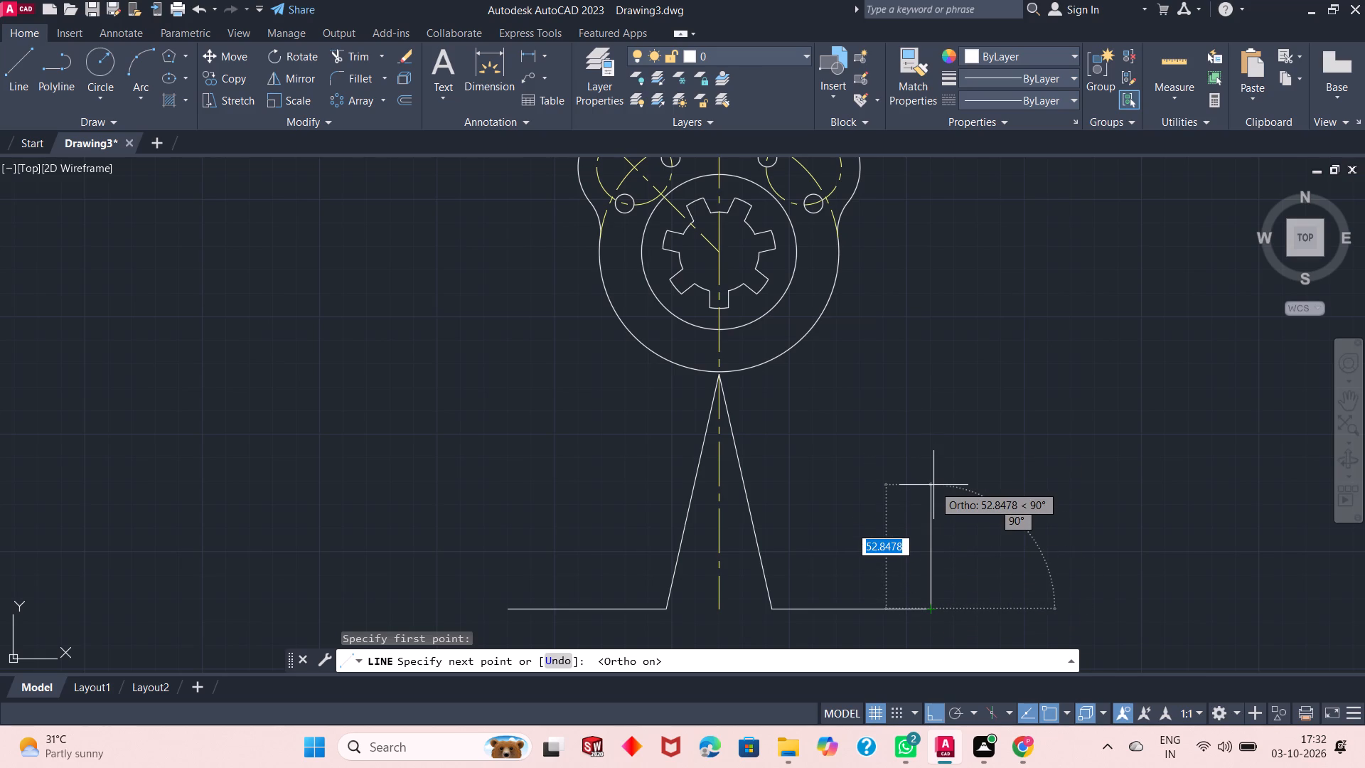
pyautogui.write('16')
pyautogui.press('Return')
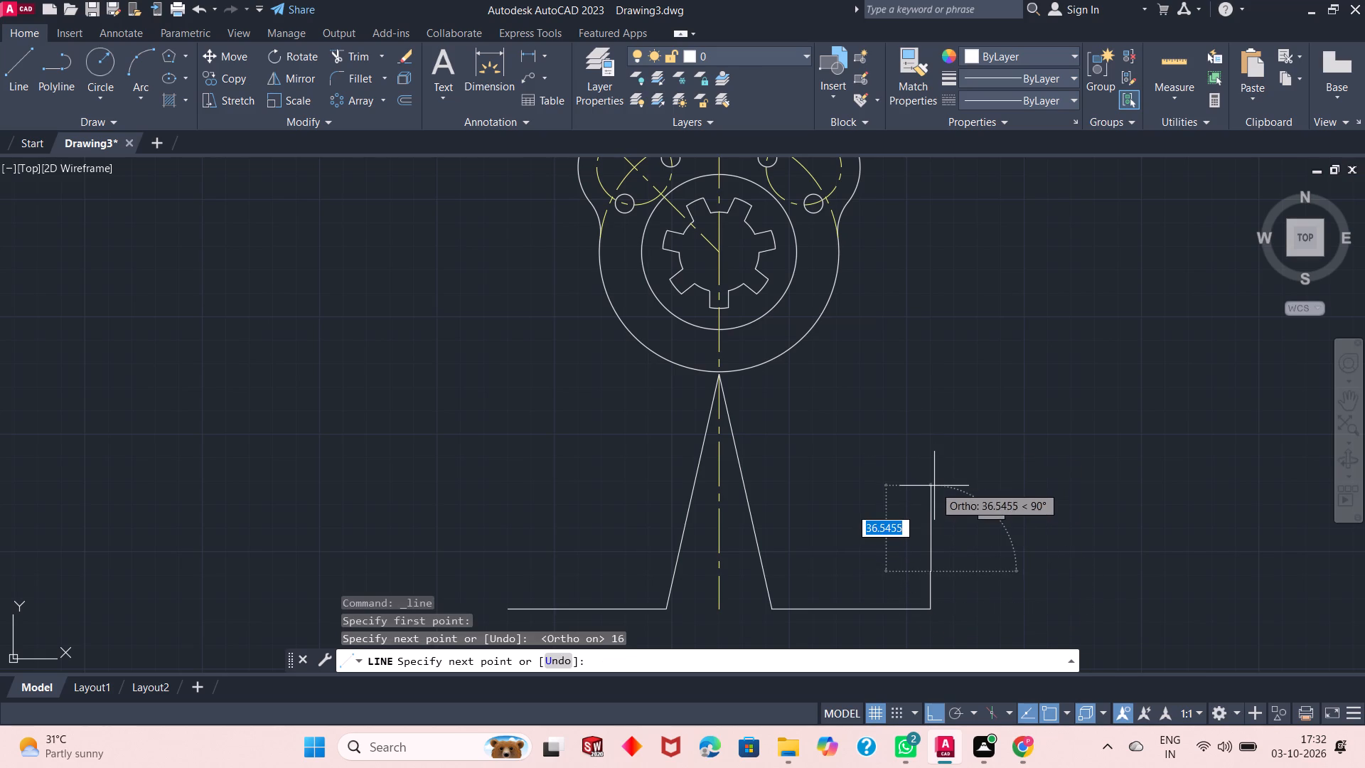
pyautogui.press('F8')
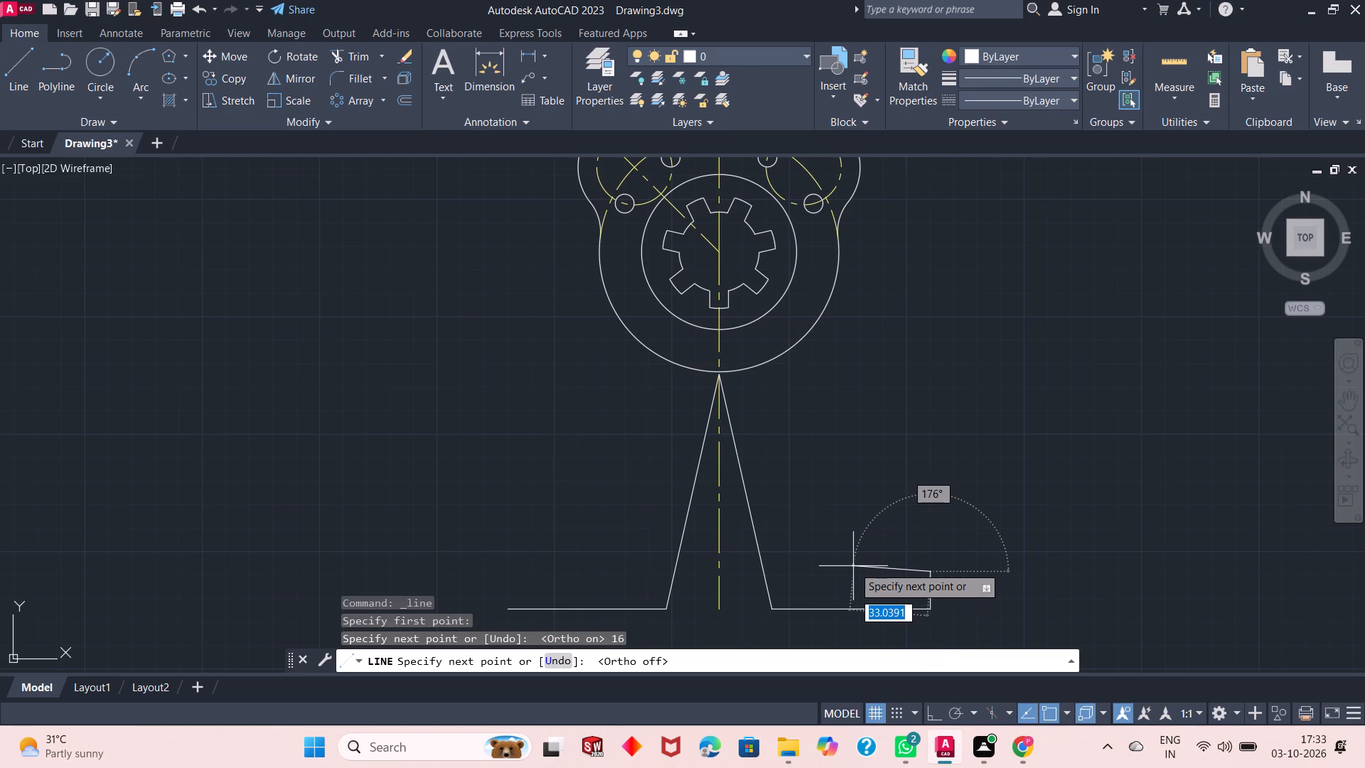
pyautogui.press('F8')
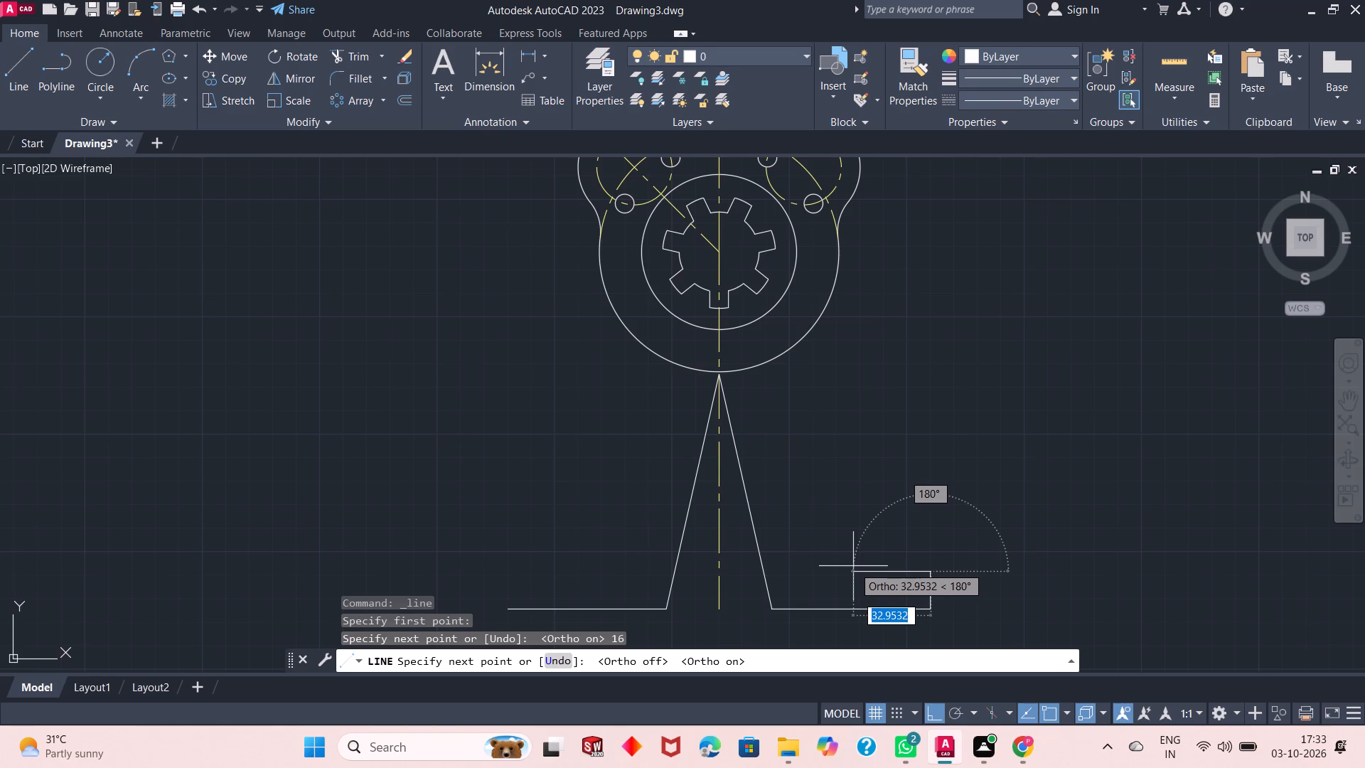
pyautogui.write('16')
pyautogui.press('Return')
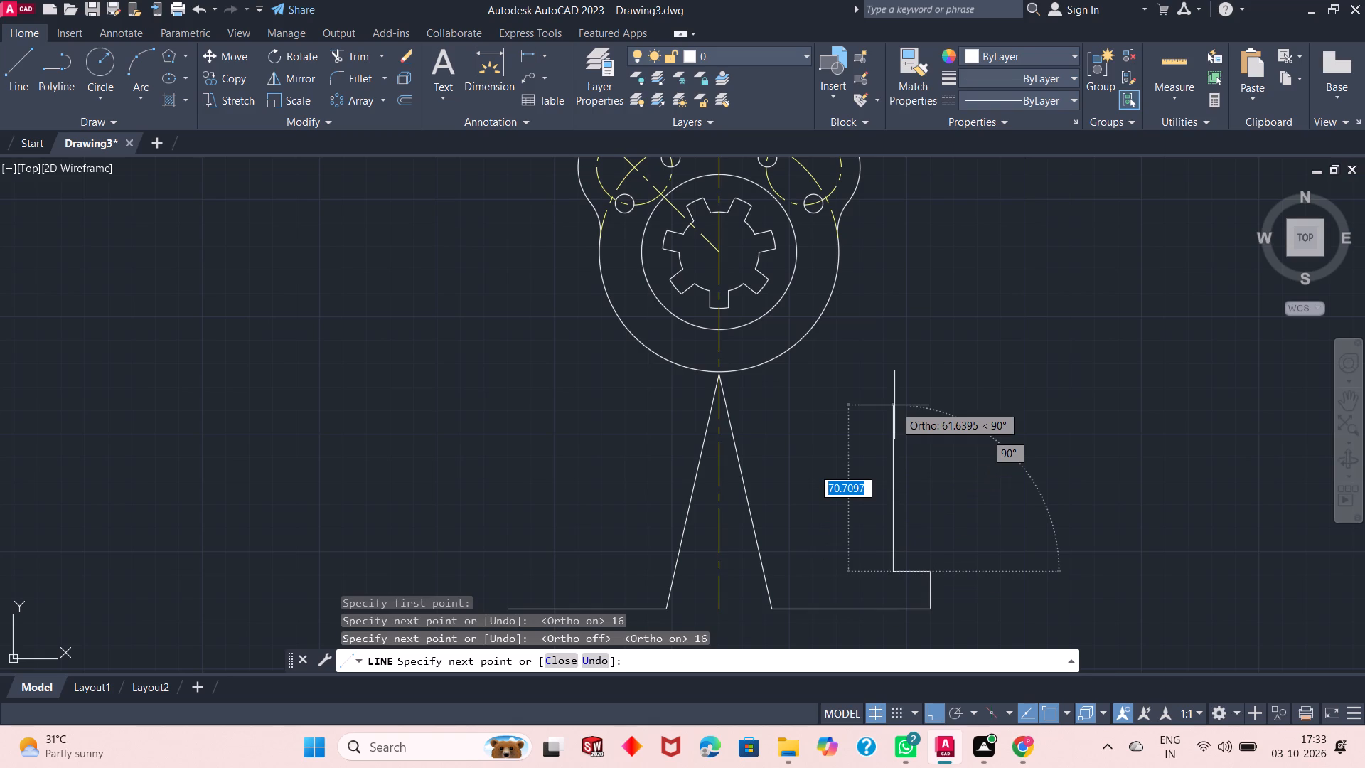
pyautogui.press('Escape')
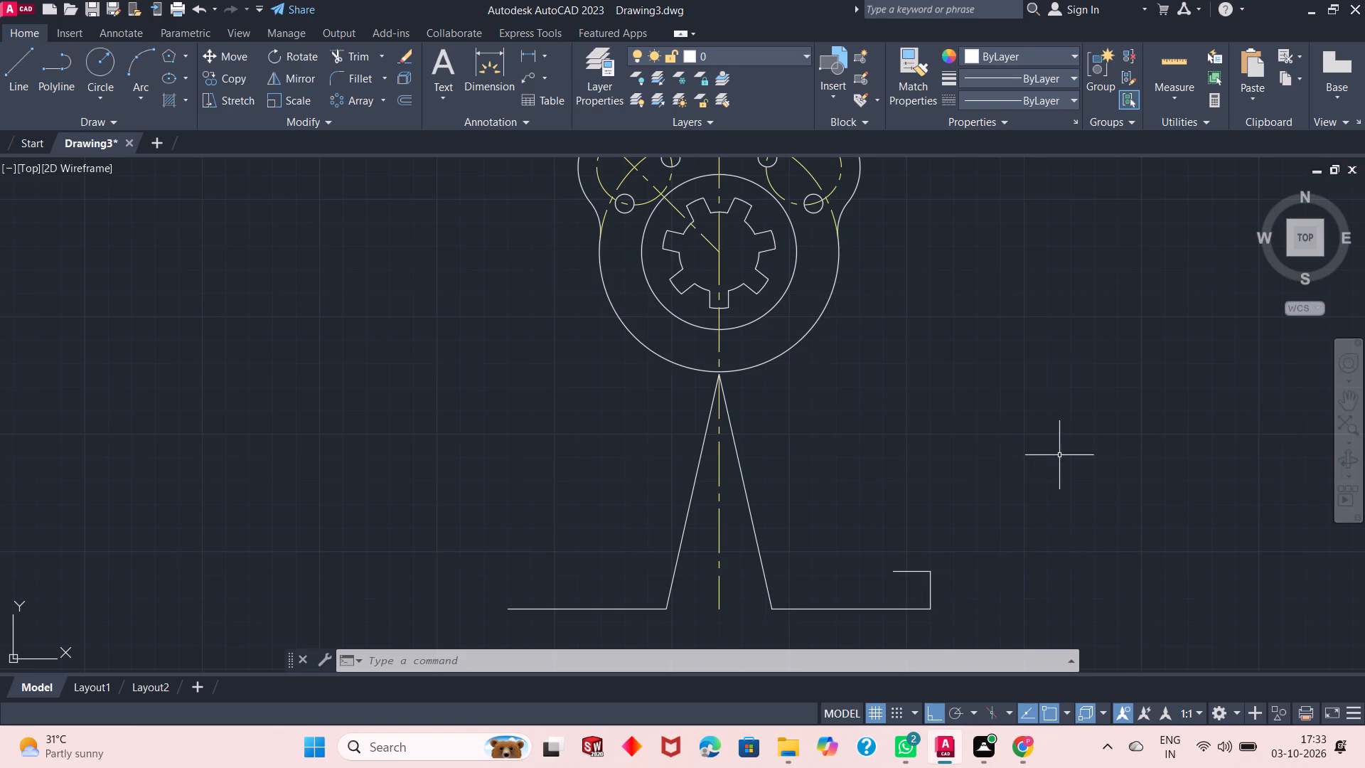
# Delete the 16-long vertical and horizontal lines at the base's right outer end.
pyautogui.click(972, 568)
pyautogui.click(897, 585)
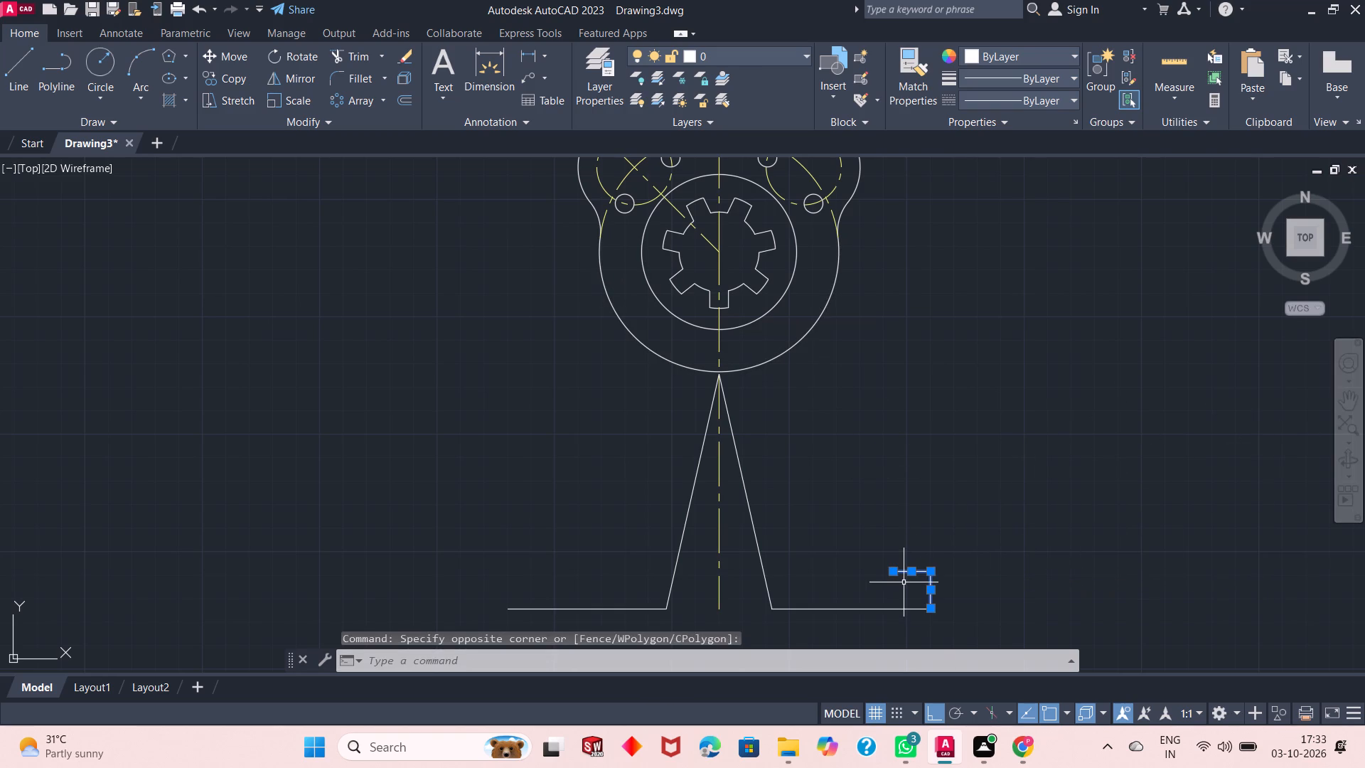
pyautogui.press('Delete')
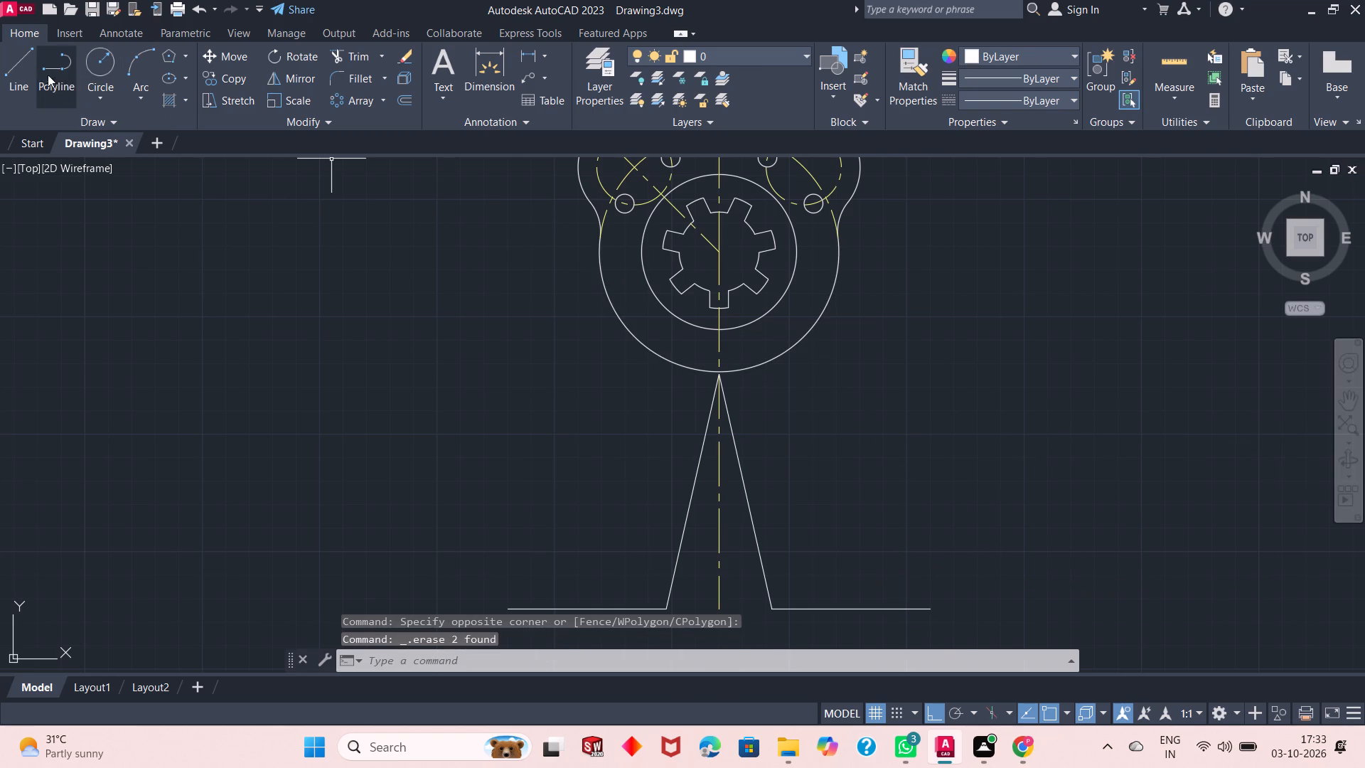
# Draw a 16-long construction line inward along the right base line from its outer end.
pyautogui.click(18, 75)
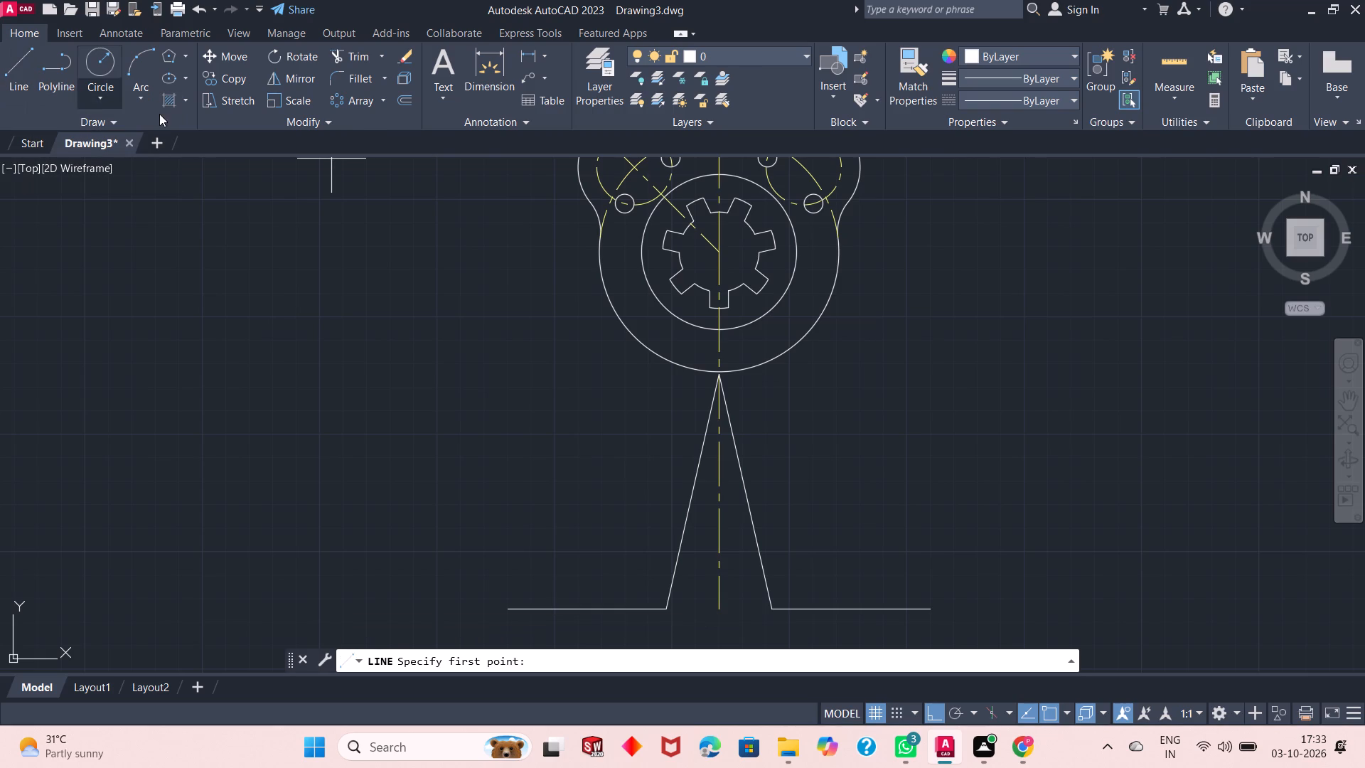
pyautogui.click(931, 607)
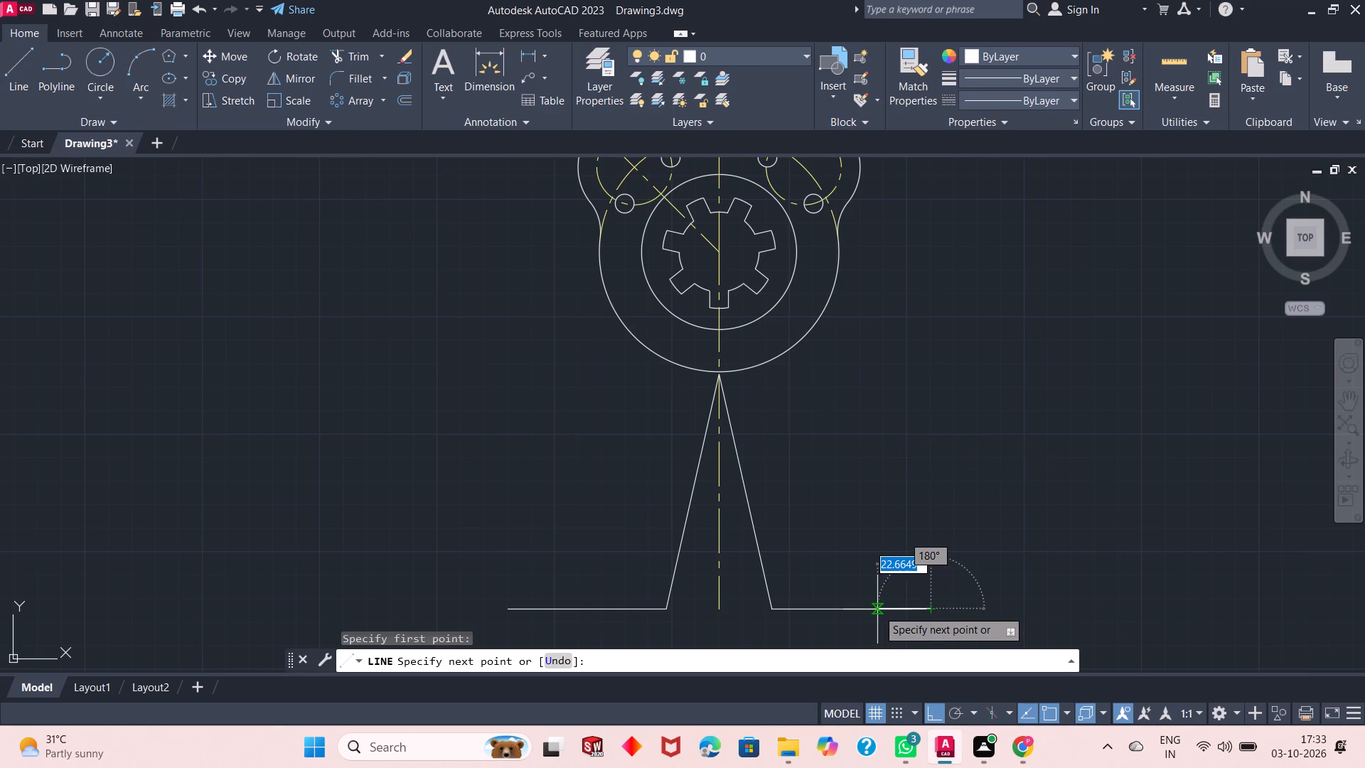
pyautogui.write('16')
pyautogui.press('Return')
pyautogui.press('Return')
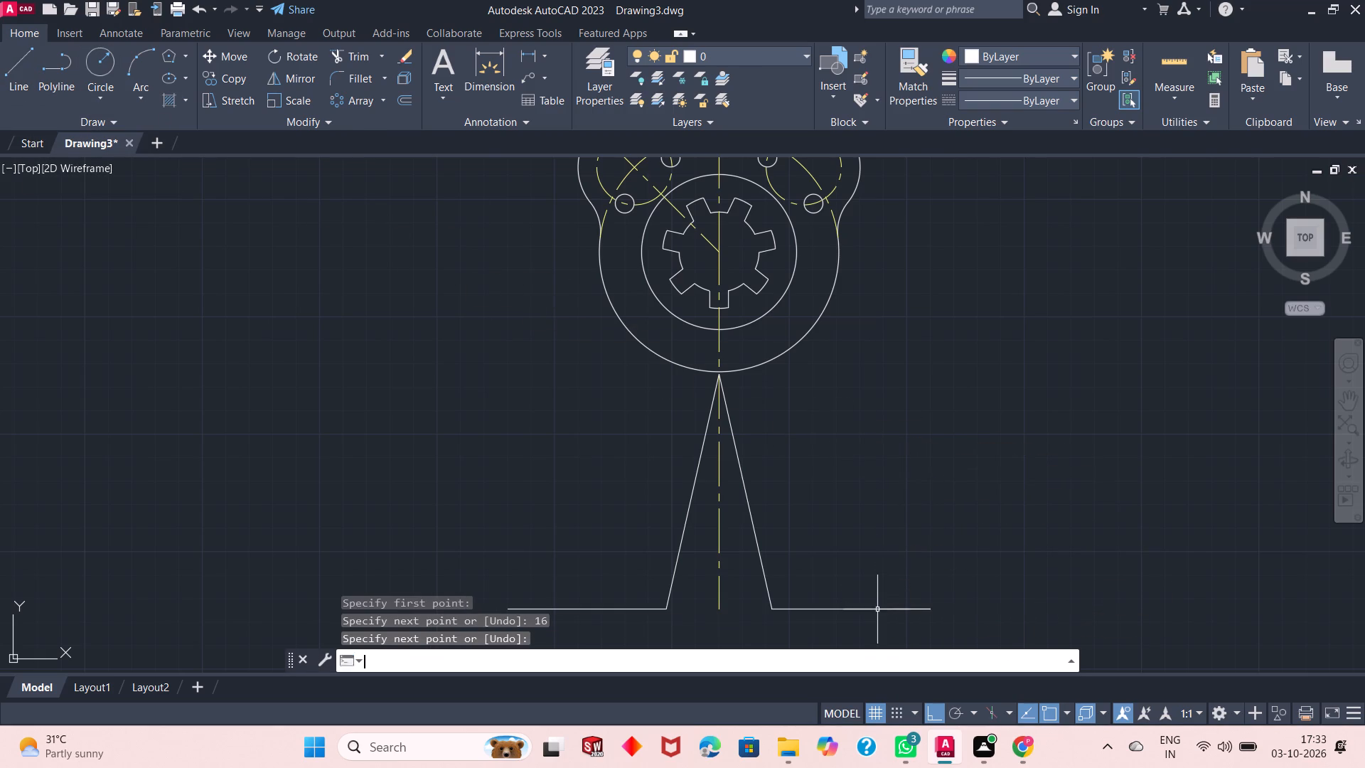
# Draw a circle of radius 16 centered on the inner end of the right 16-long construction line.
pyautogui.click(100, 65)
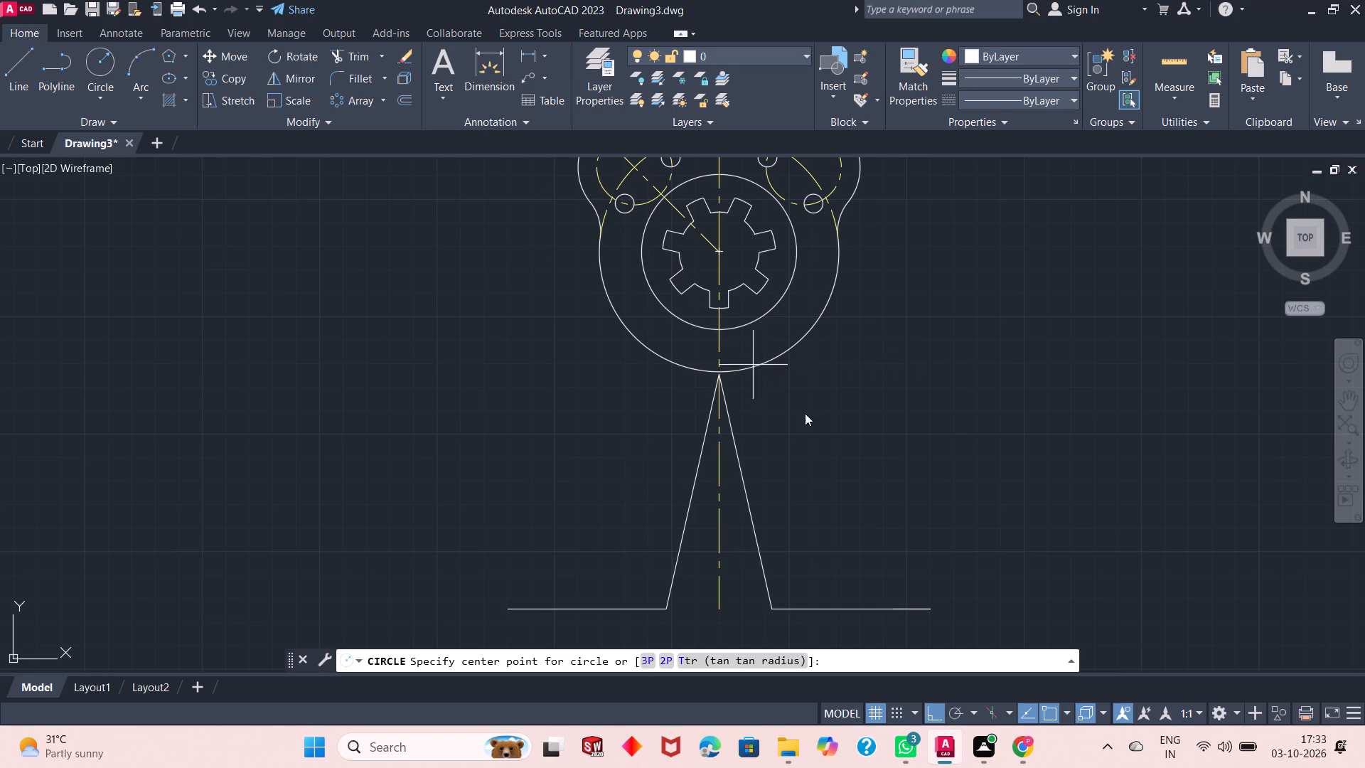
pyautogui.click(894, 607)
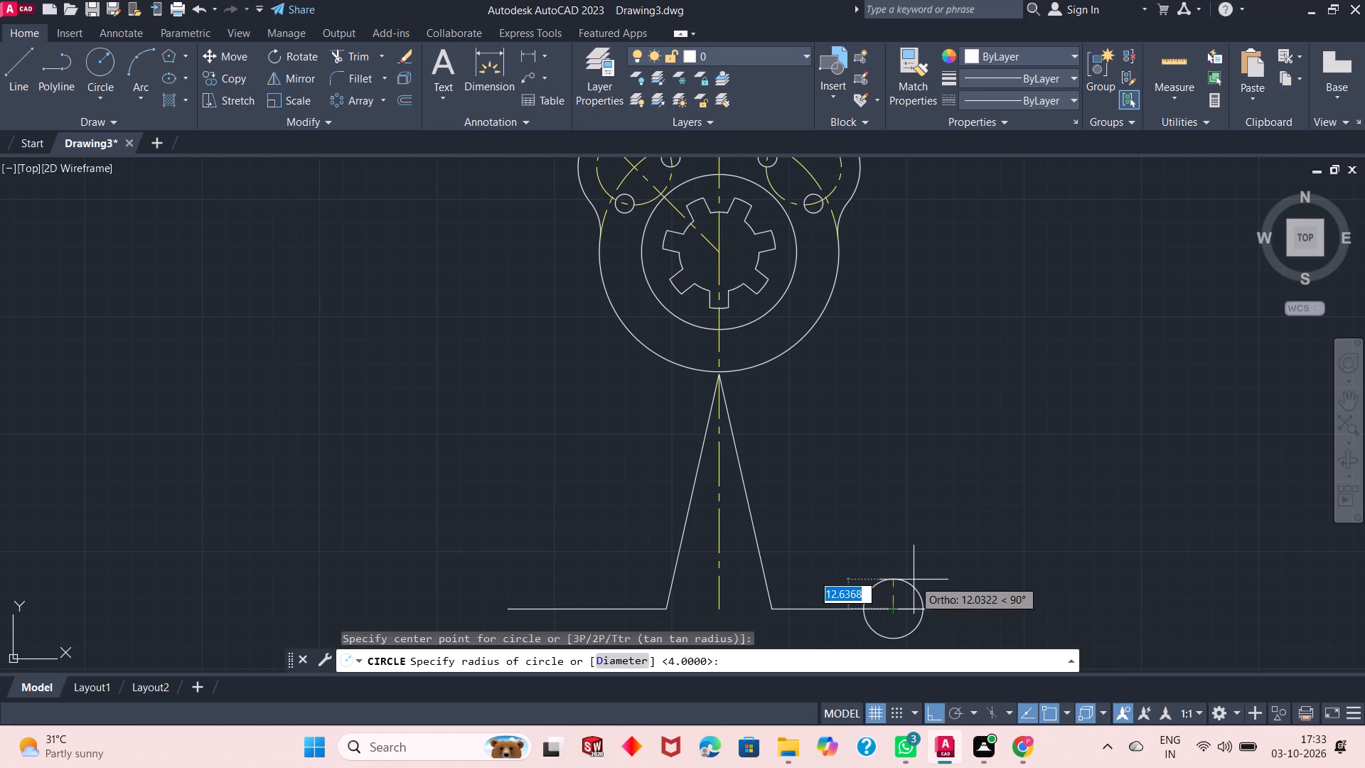
pyautogui.write('16')
pyautogui.press('Return')
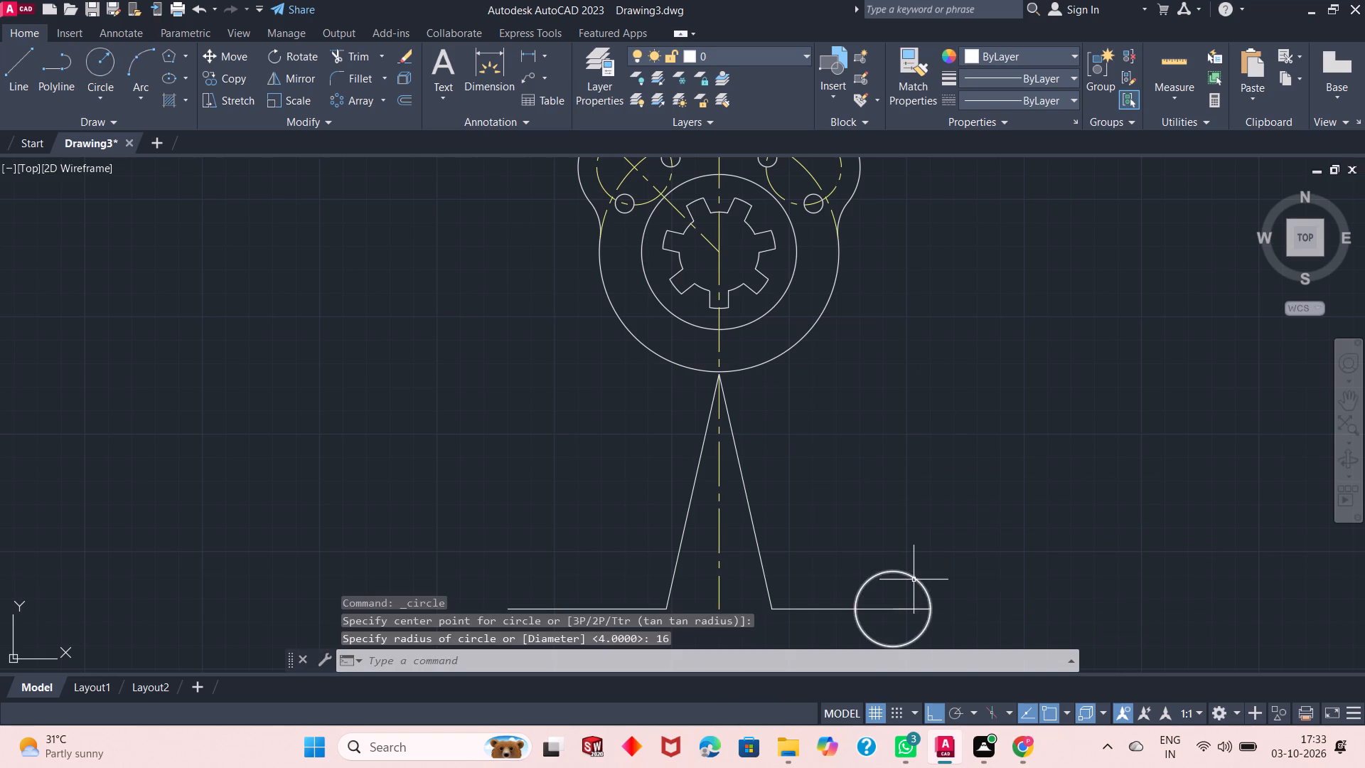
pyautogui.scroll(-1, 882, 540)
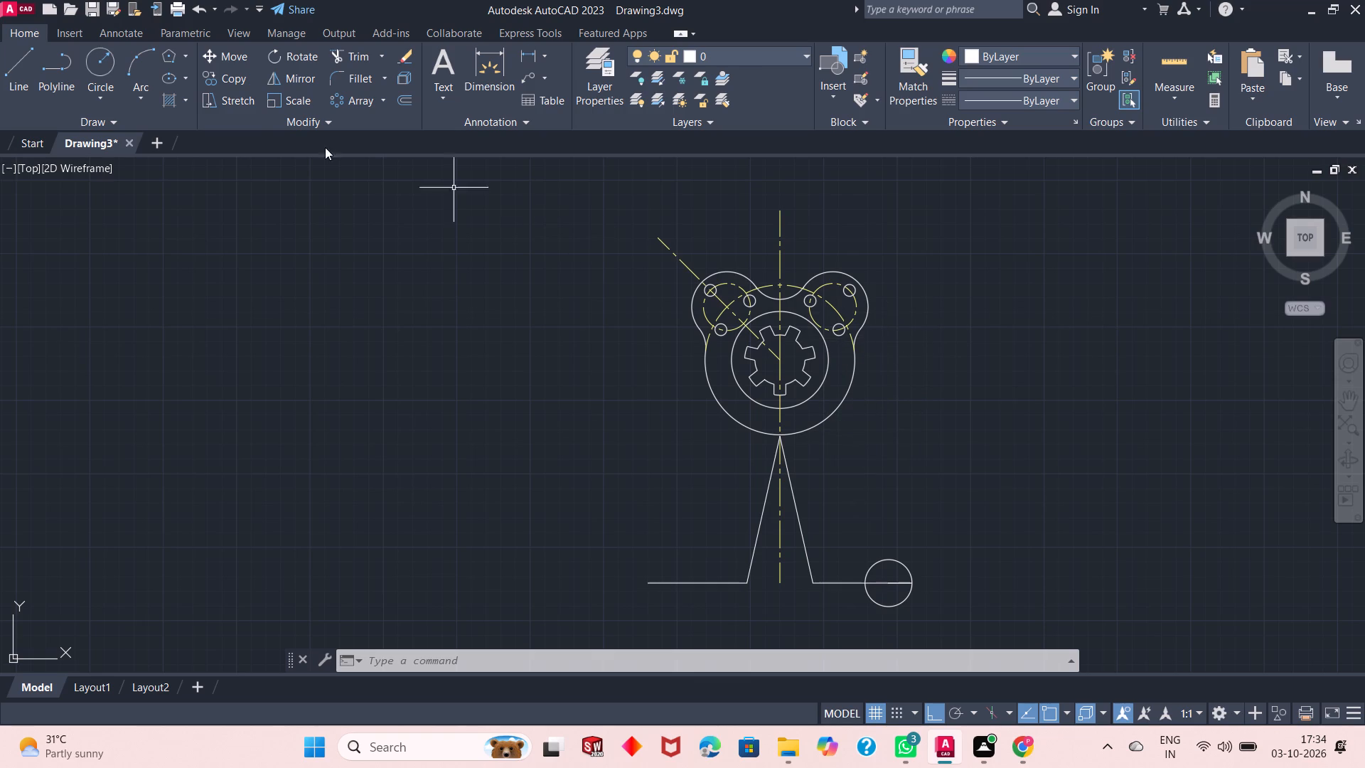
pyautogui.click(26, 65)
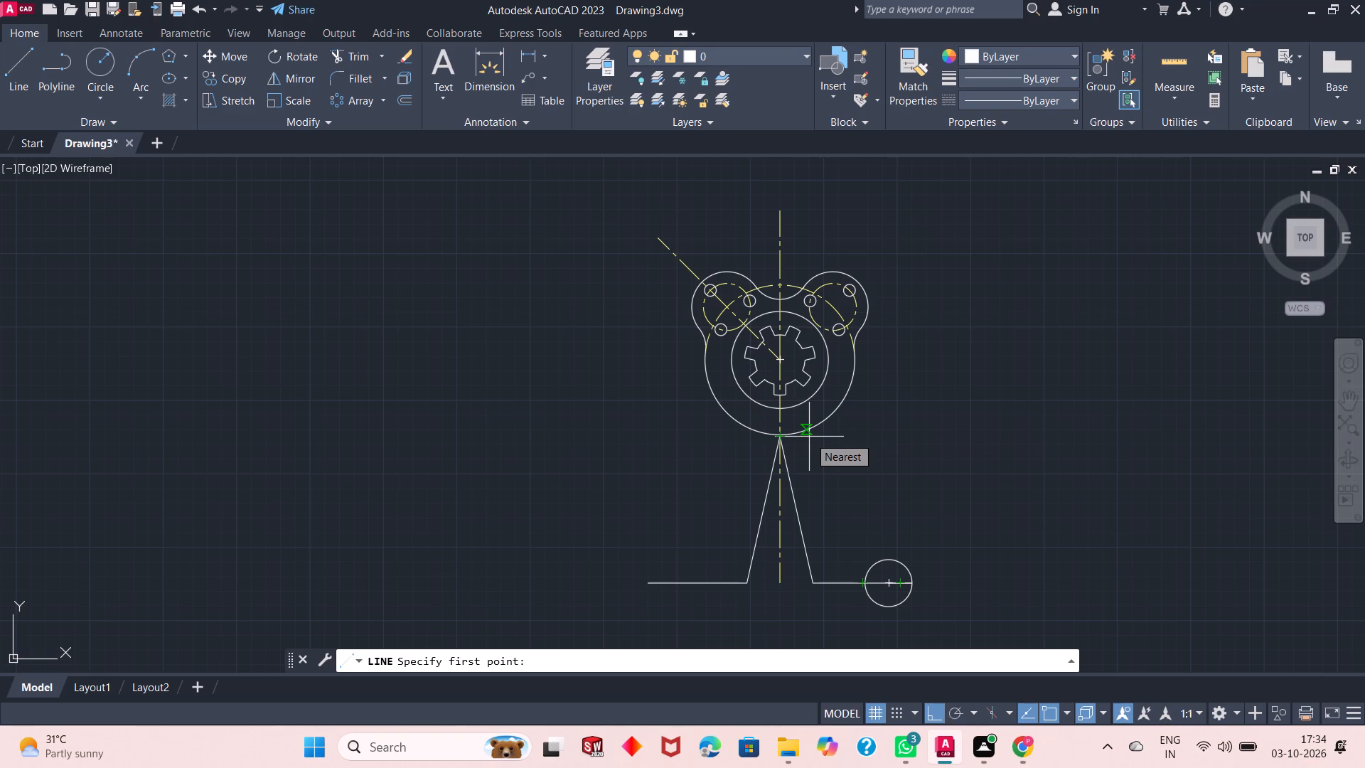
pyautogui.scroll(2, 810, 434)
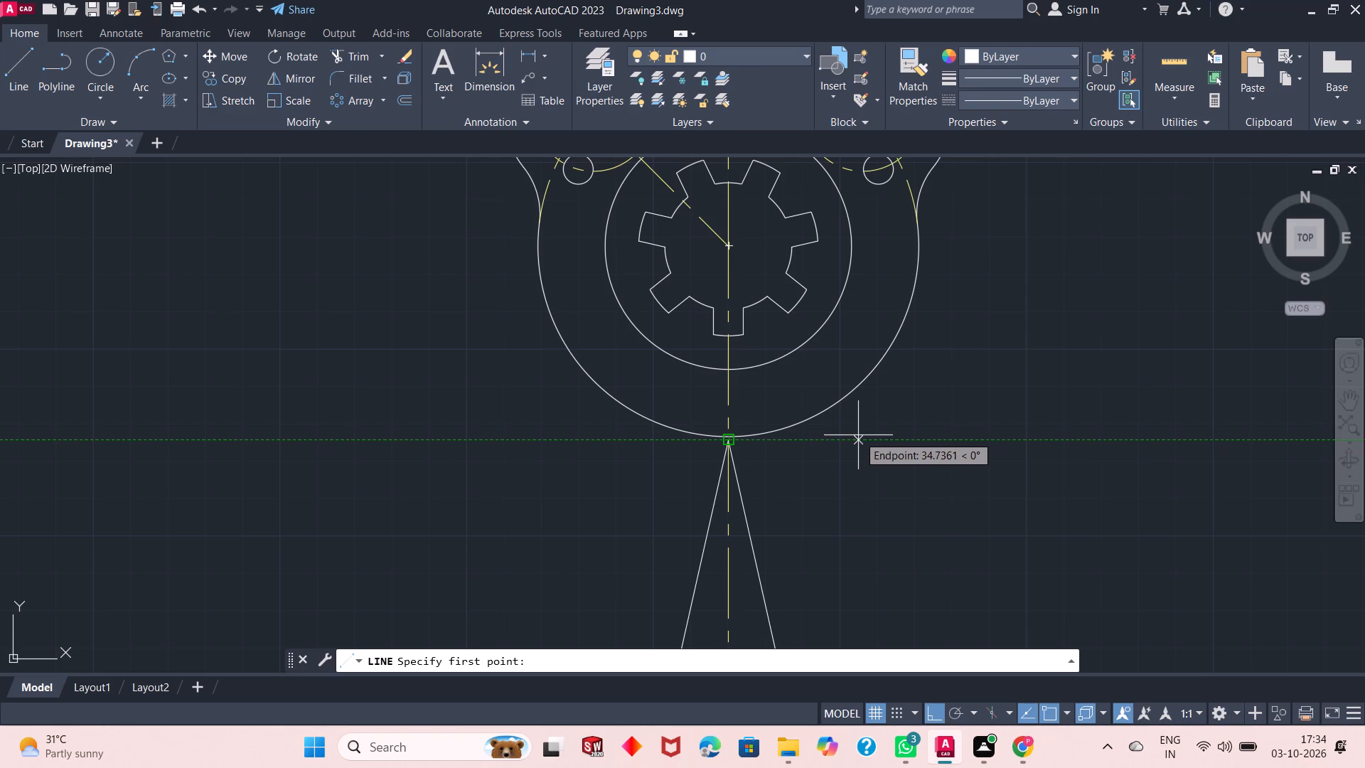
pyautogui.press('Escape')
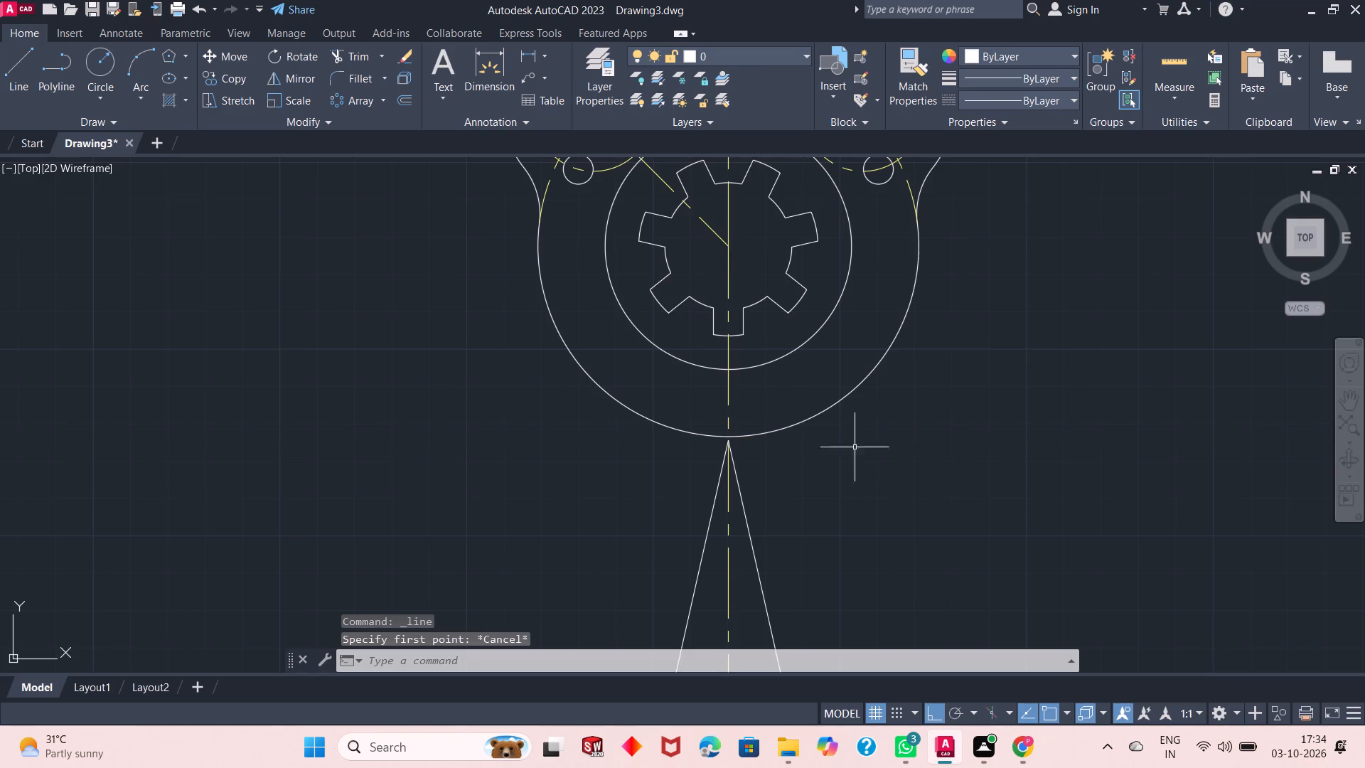
# Examine the lower section, comparing the slanted lines, the base lines and the circle at the right base end.
pyautogui.scroll(-2, 818, 476)
pyautogui.scroll(1, 814, 503)
pyautogui.scroll(-1, 815, 484)
pyautogui.scroll(-1, 846, 569)
pyautogui.scroll(1, 844, 574)
pyautogui.scroll(-1, 835, 454)
pyautogui.scroll(2, 896, 592)
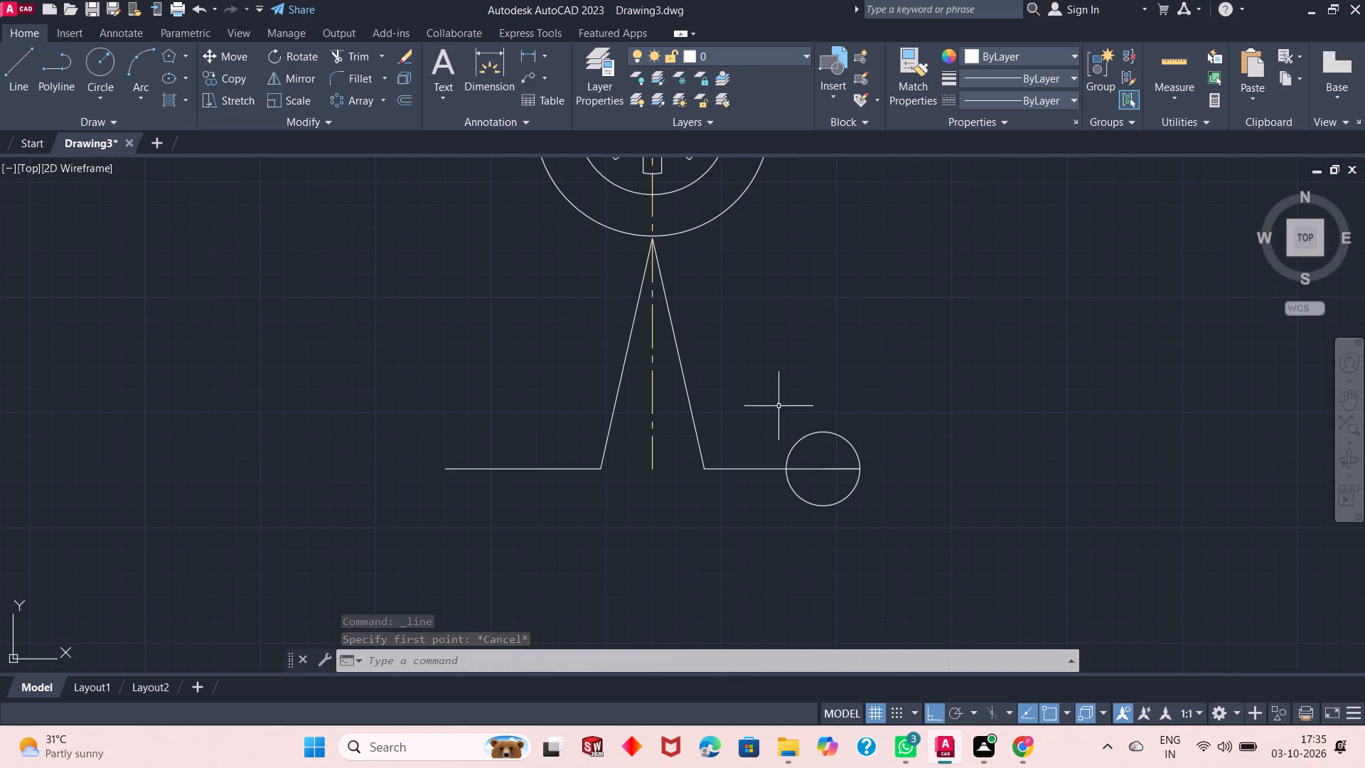
pyautogui.scroll(-1, 815, 477)
pyautogui.scroll(1, 748, 378)
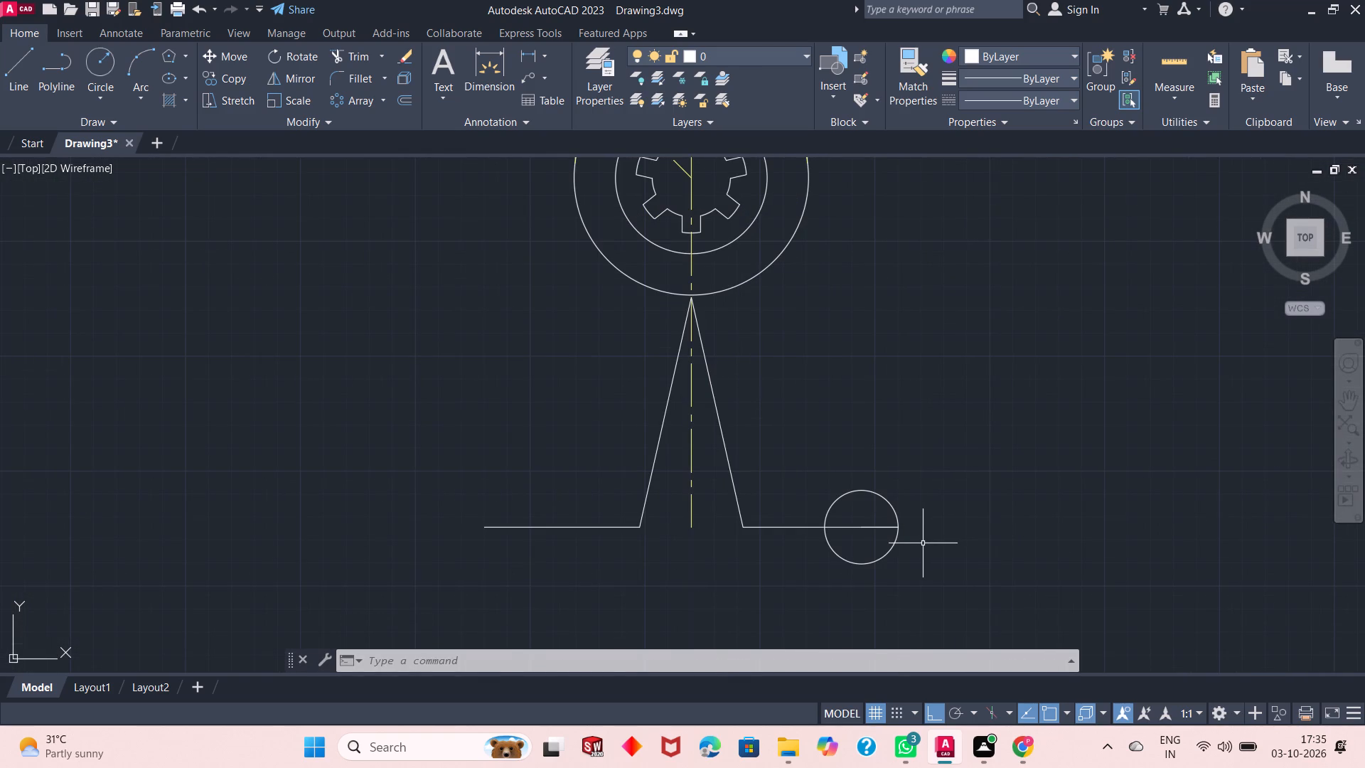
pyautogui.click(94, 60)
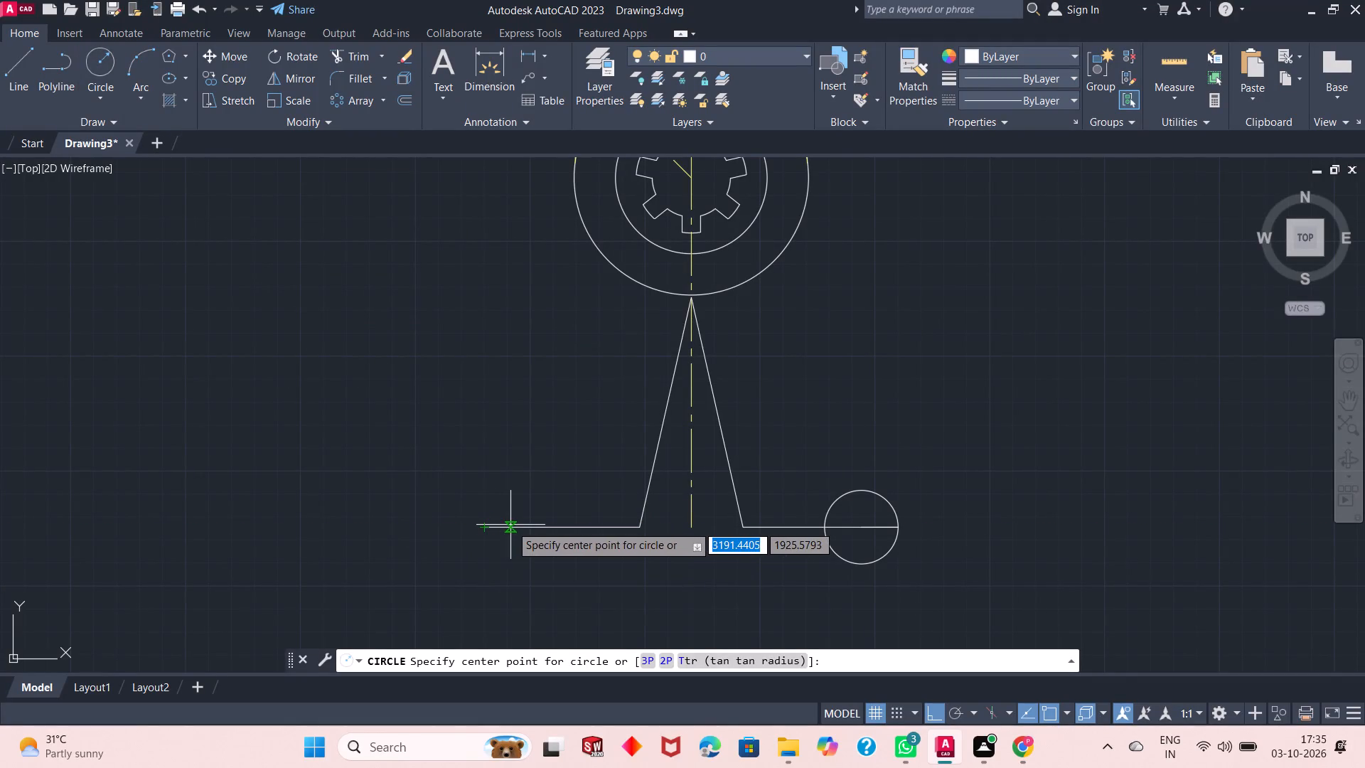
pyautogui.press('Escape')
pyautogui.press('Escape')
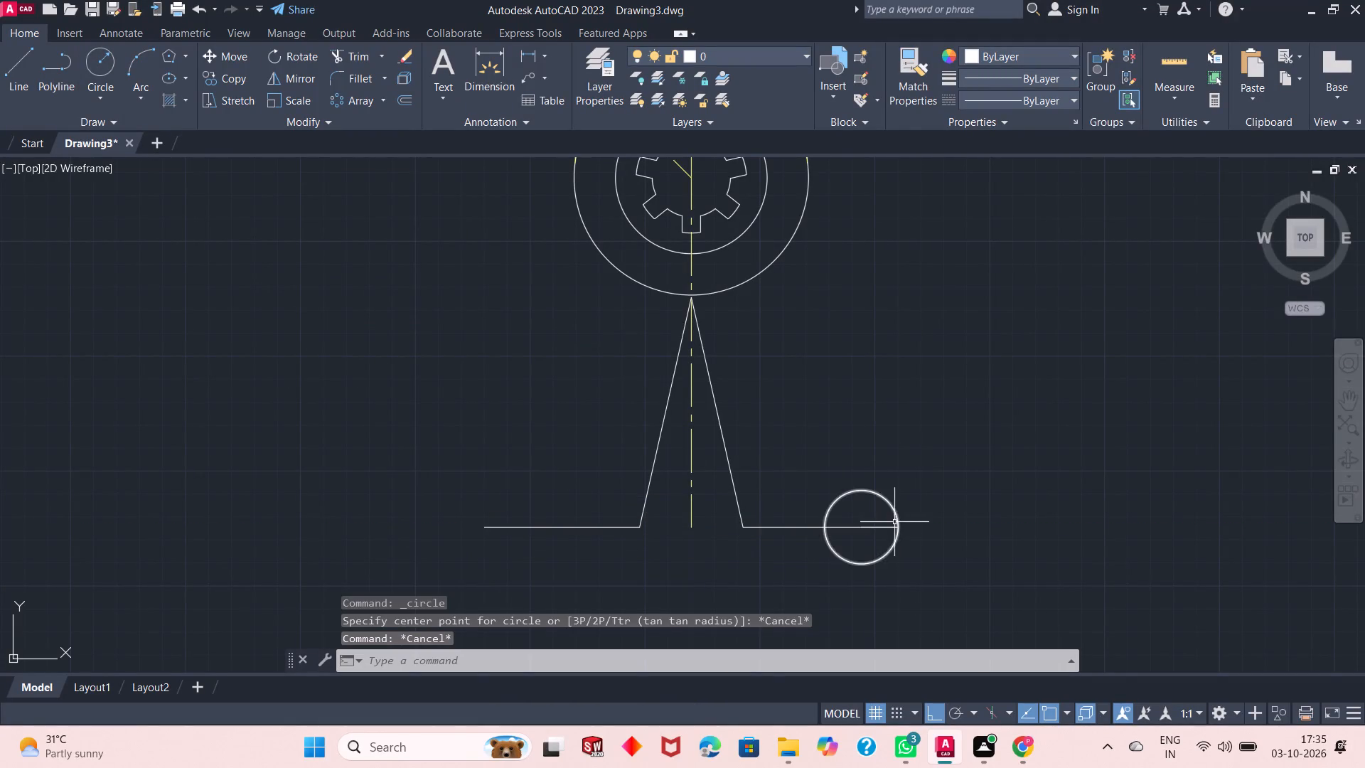
# Erase the 16-long construction line inside the circle at the right base end.
pyautogui.click(884, 529)
pyautogui.rightClick(917, 495)
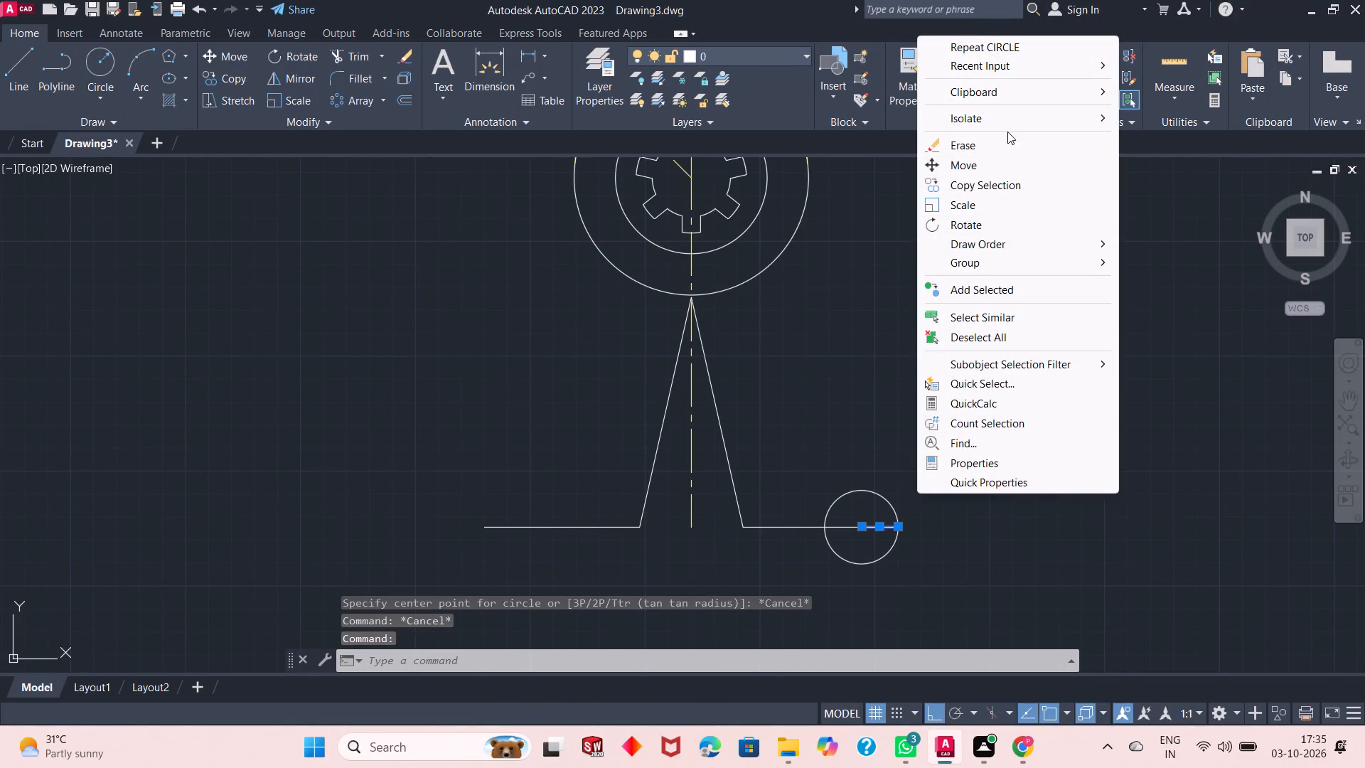
pyautogui.click(1010, 149)
# Draw a 16-long construction line inward along the left base line from its outer end.
pyautogui.click(29, 69)
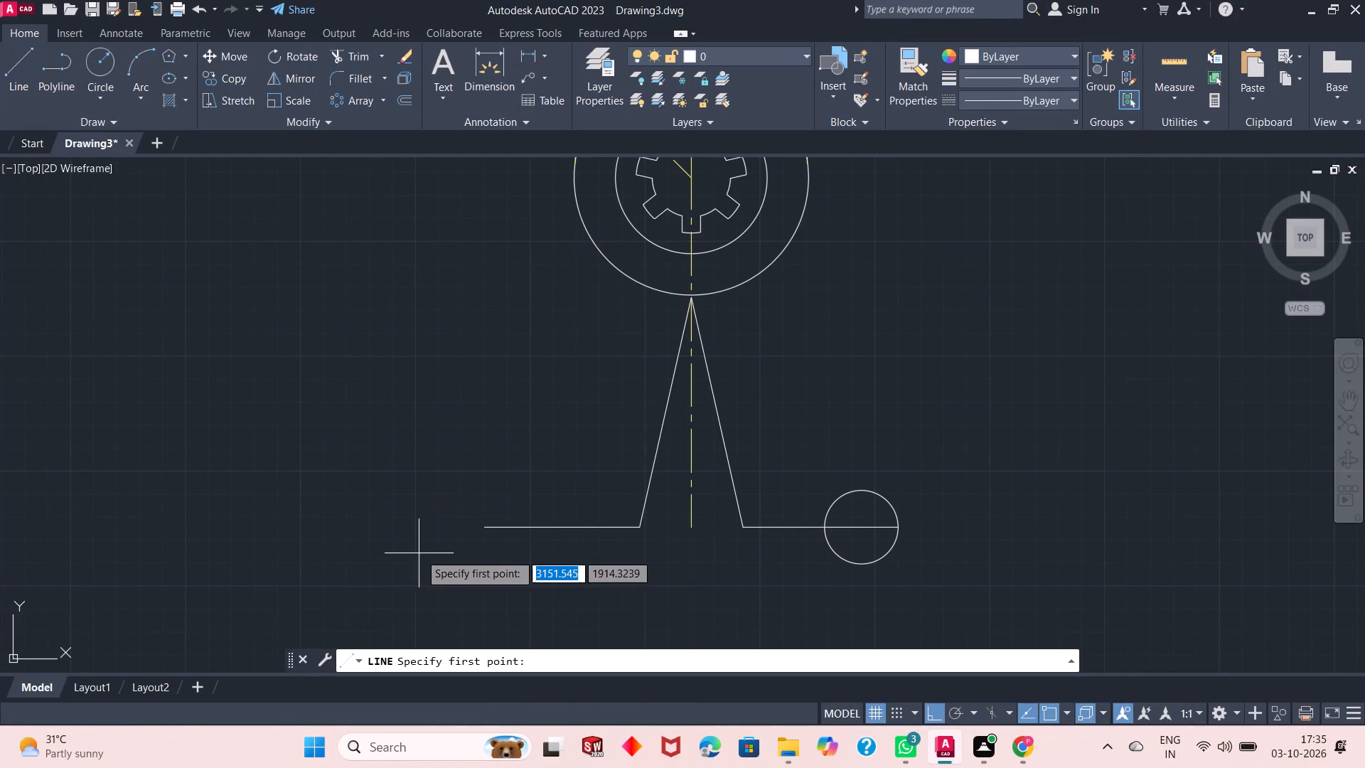
pyautogui.click(483, 527)
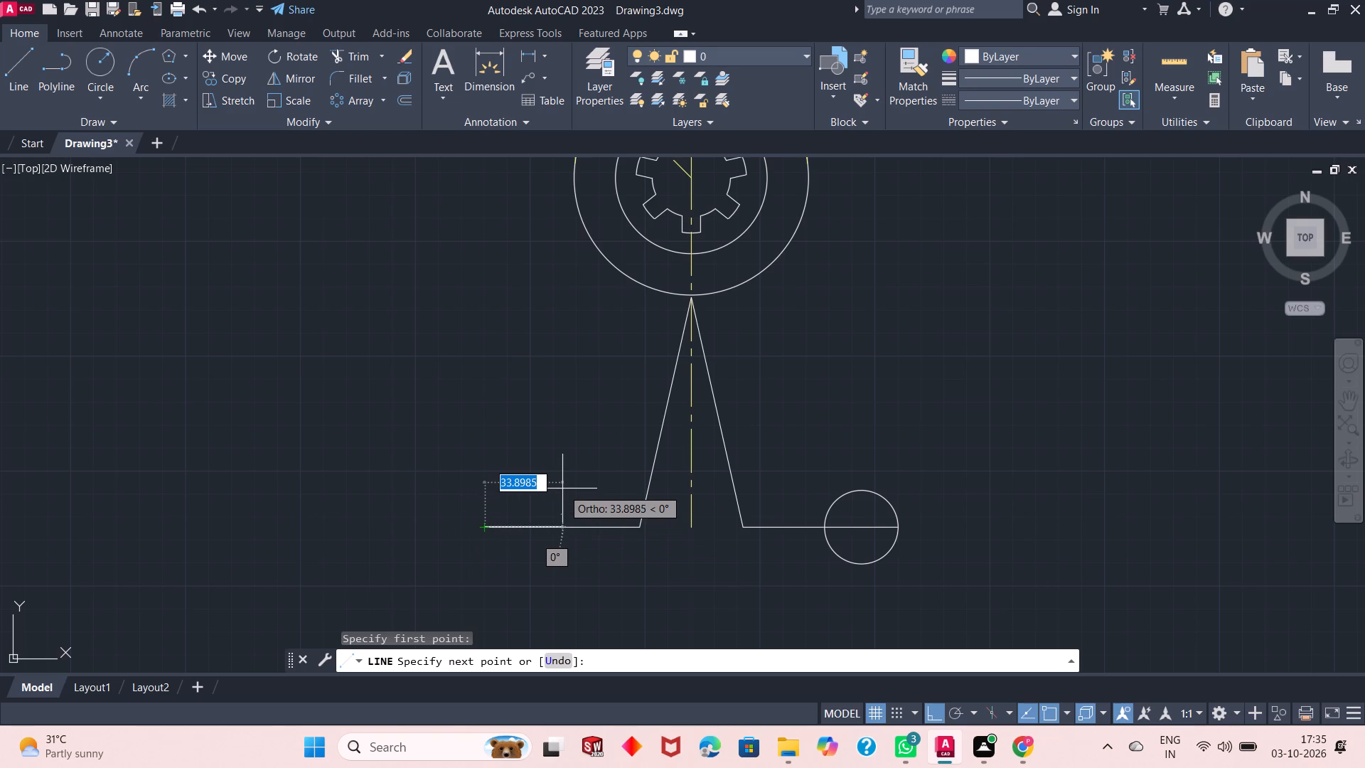
pyautogui.write('16')
pyautogui.press('Return')
pyautogui.press('Return')
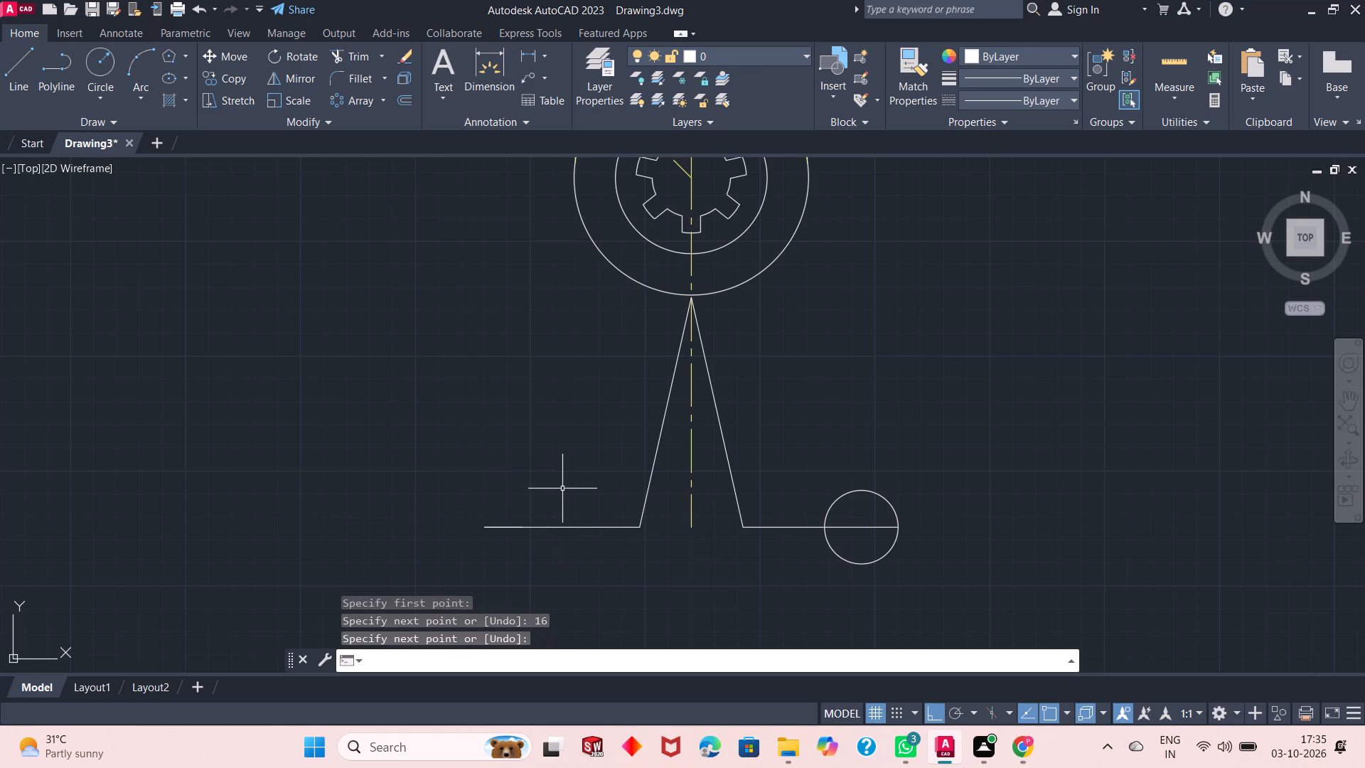
# Draw a circle of radius 16 centered on the left construction line's inner end, passing through the left base line's outer end.
pyautogui.click(92, 60)
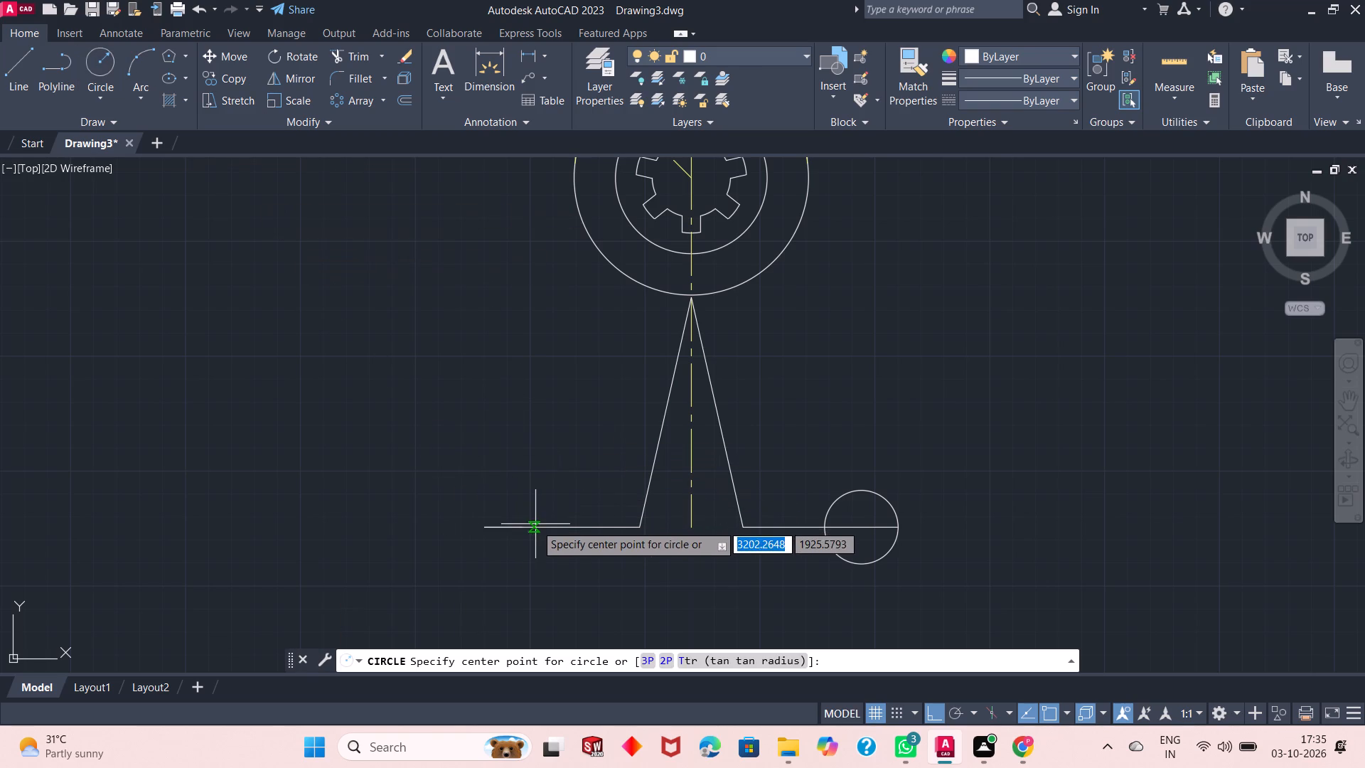
pyautogui.click(520, 528)
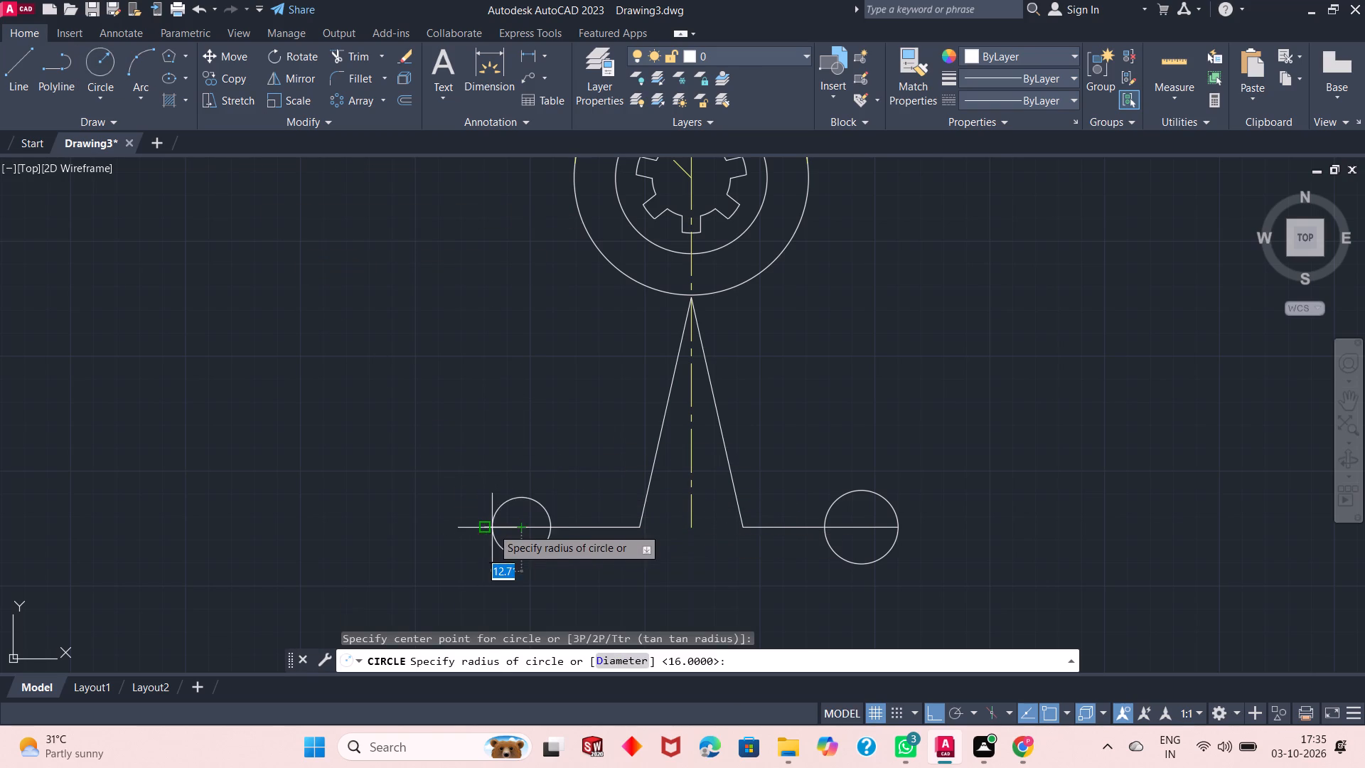
pyautogui.click(486, 523)
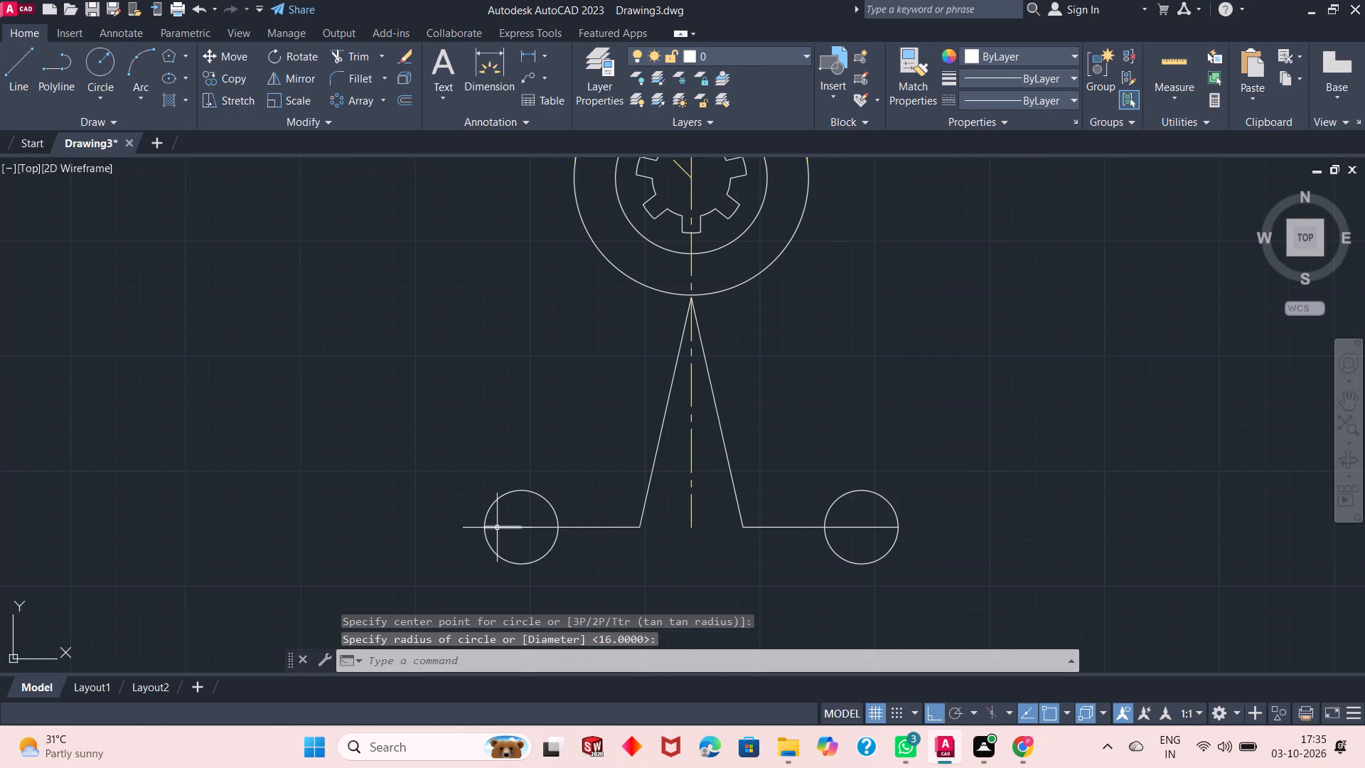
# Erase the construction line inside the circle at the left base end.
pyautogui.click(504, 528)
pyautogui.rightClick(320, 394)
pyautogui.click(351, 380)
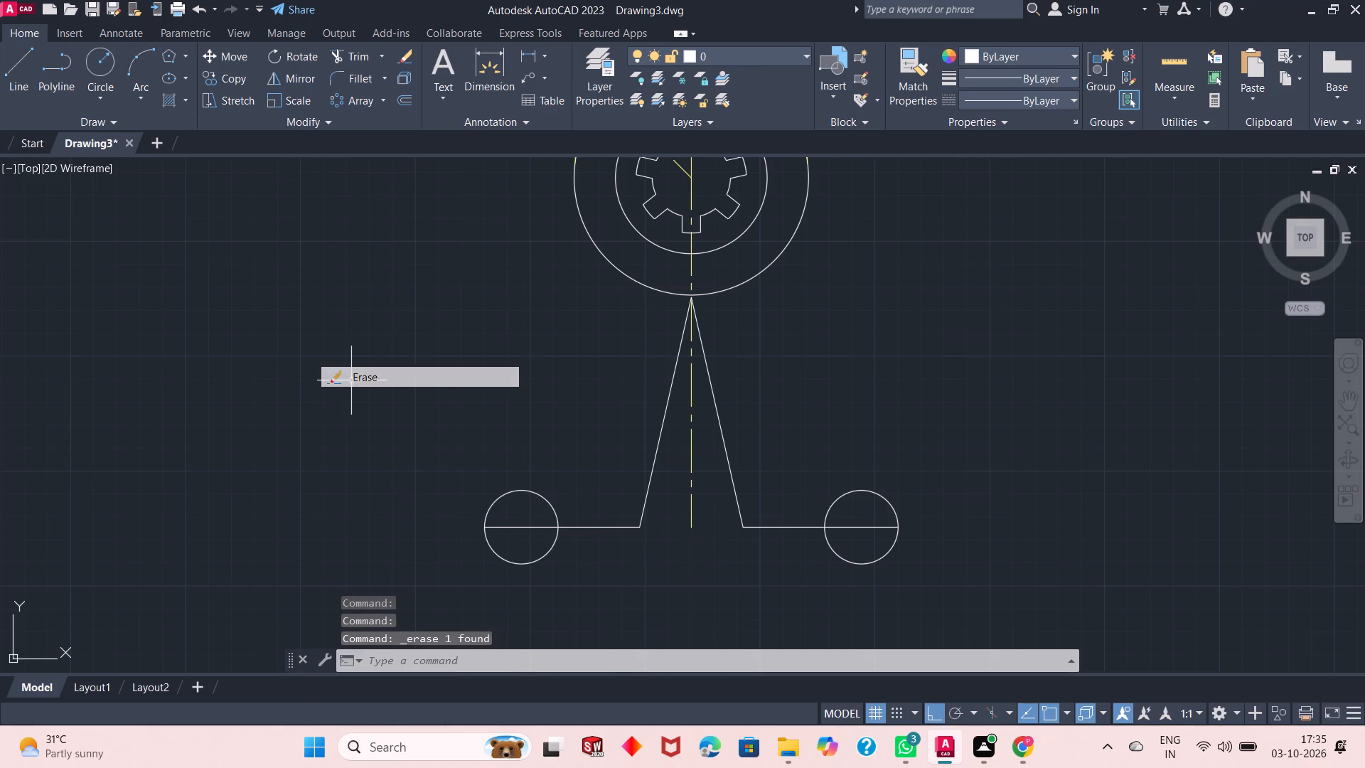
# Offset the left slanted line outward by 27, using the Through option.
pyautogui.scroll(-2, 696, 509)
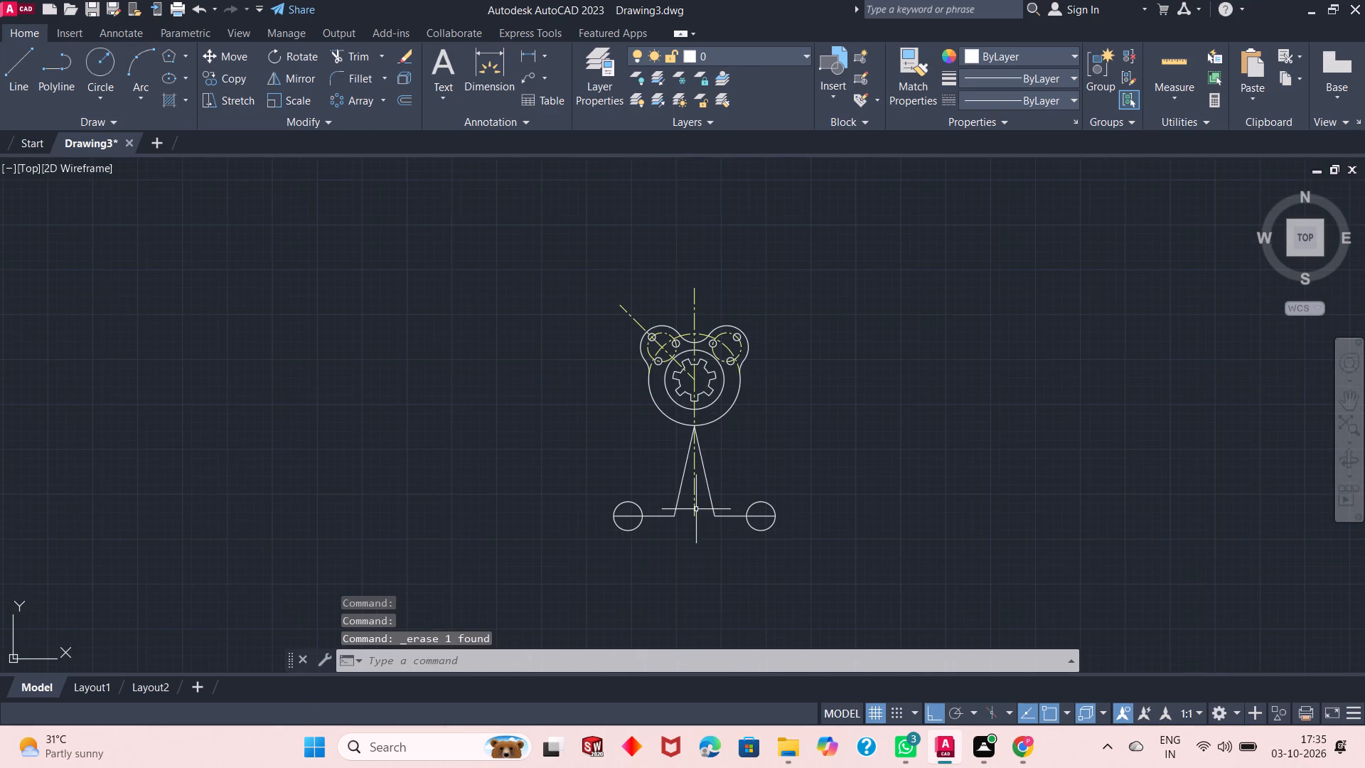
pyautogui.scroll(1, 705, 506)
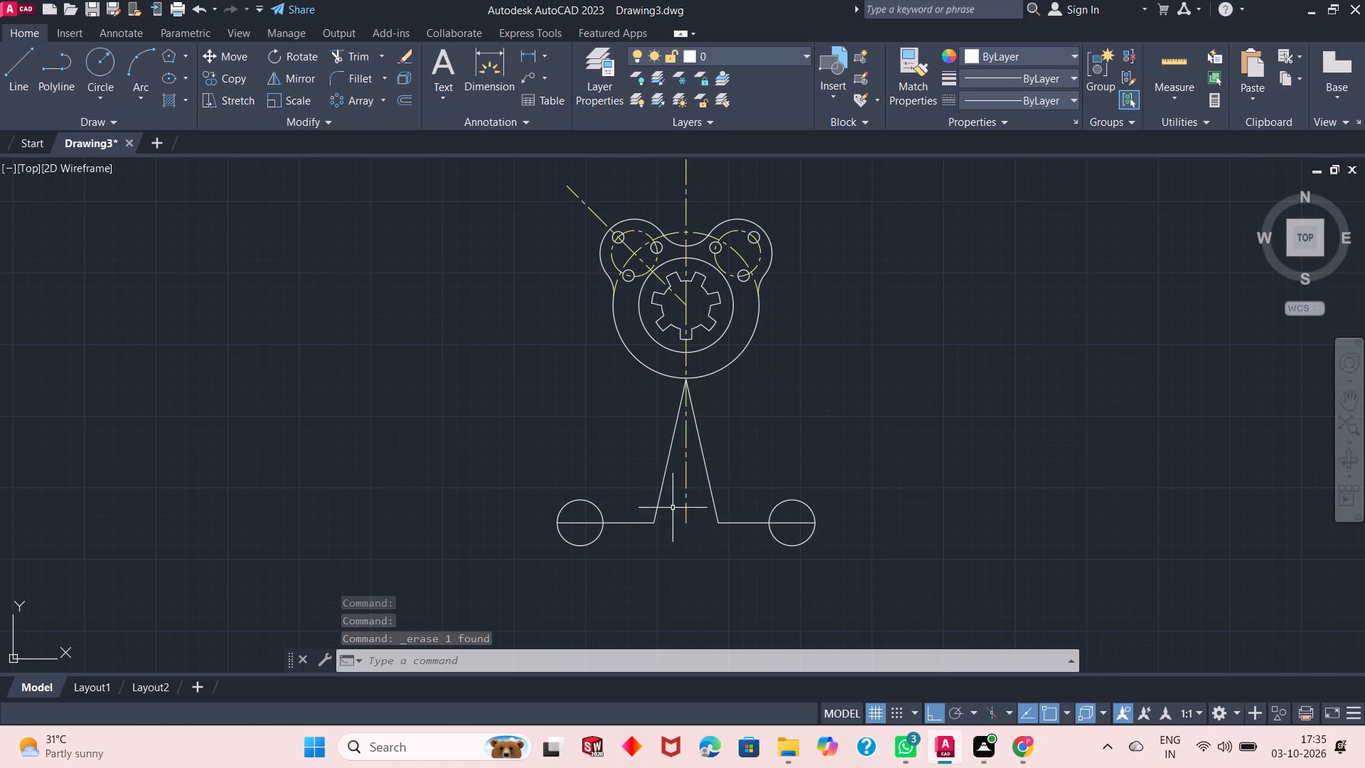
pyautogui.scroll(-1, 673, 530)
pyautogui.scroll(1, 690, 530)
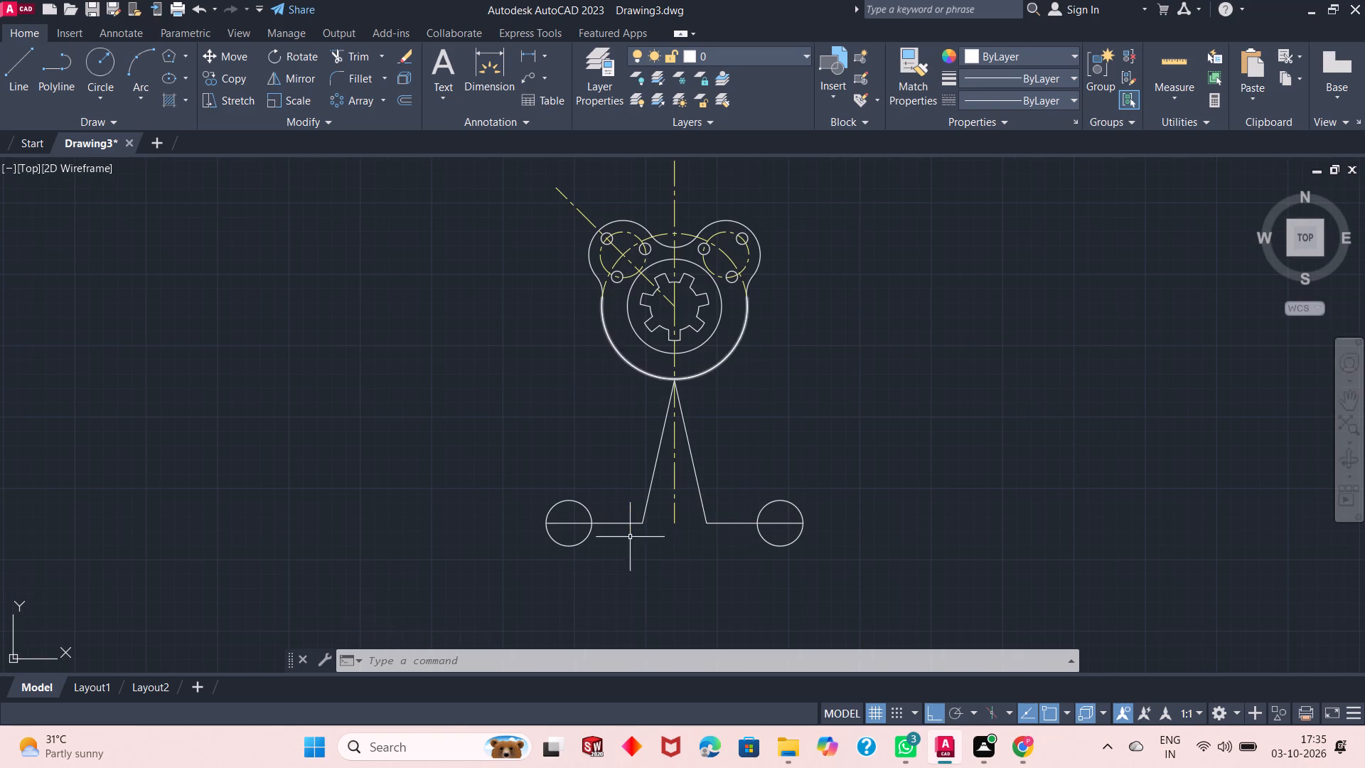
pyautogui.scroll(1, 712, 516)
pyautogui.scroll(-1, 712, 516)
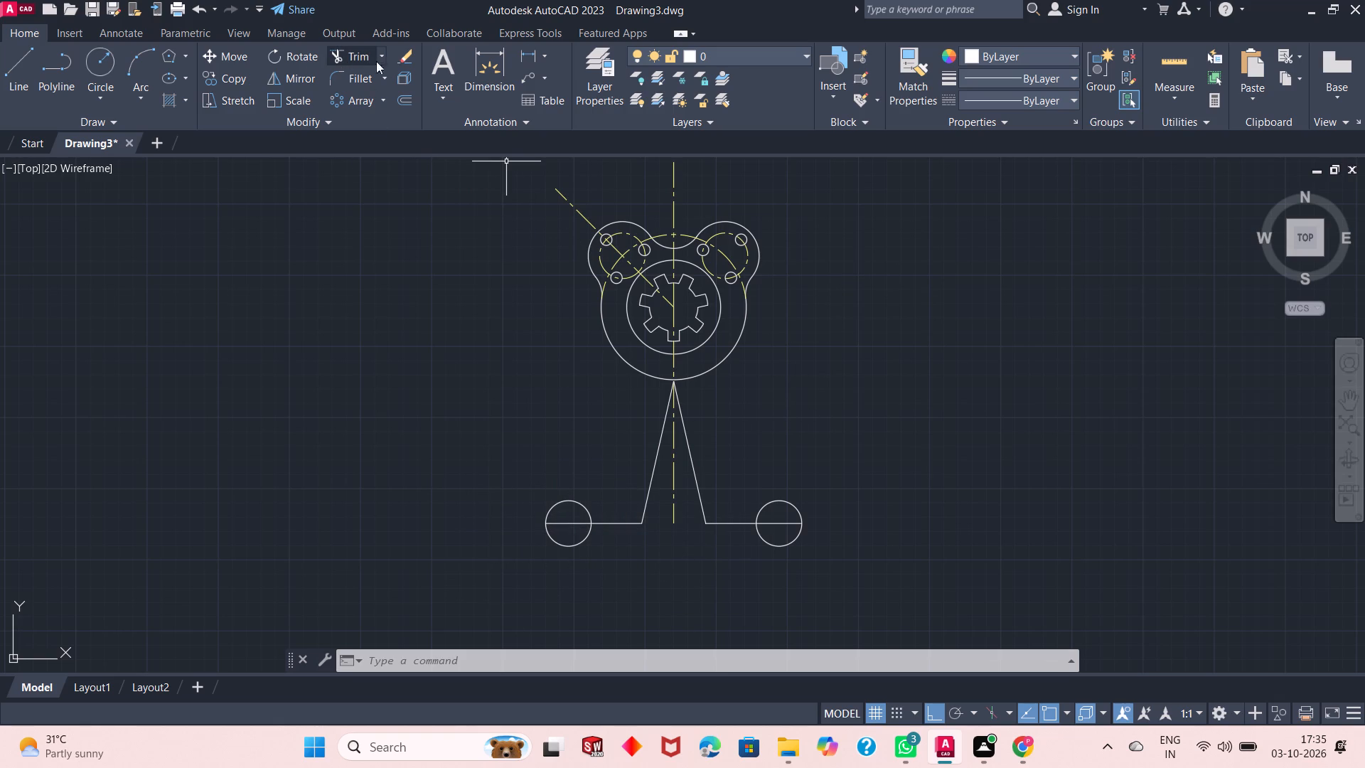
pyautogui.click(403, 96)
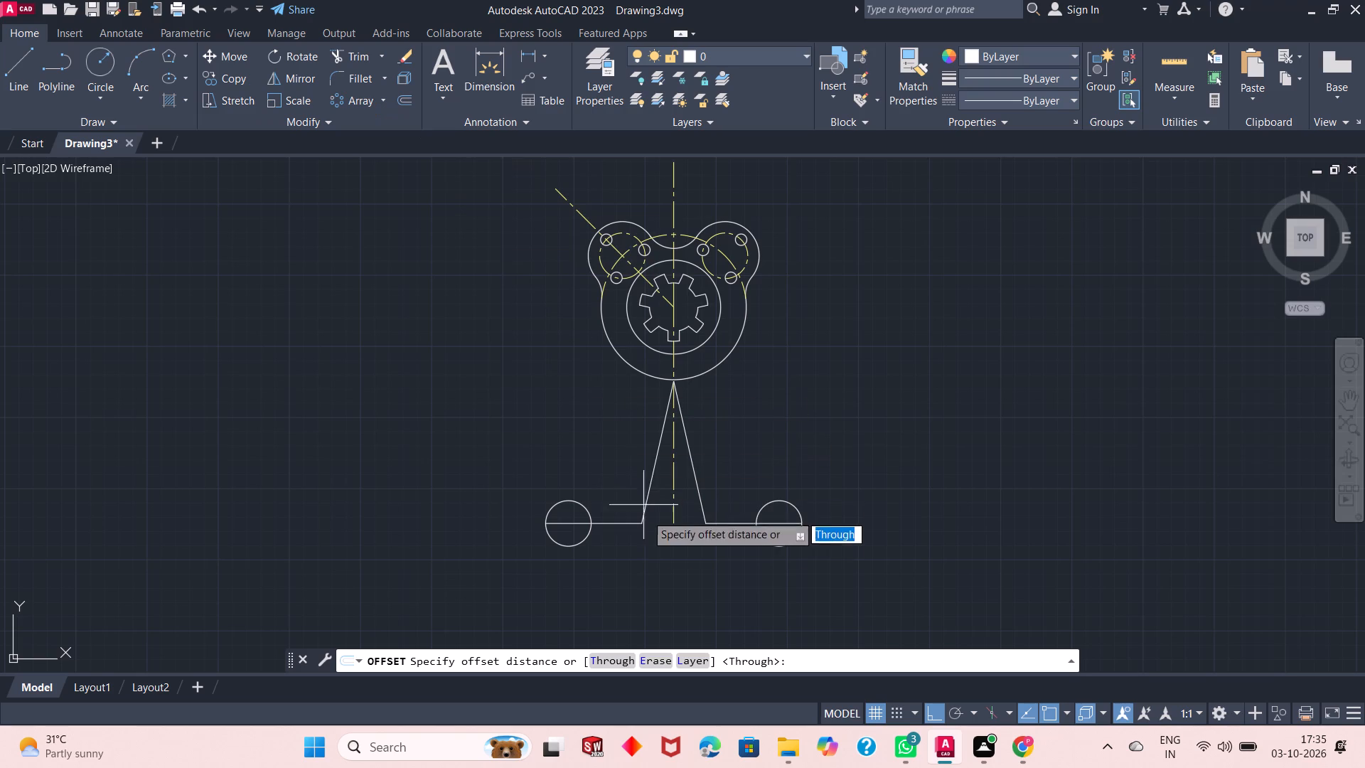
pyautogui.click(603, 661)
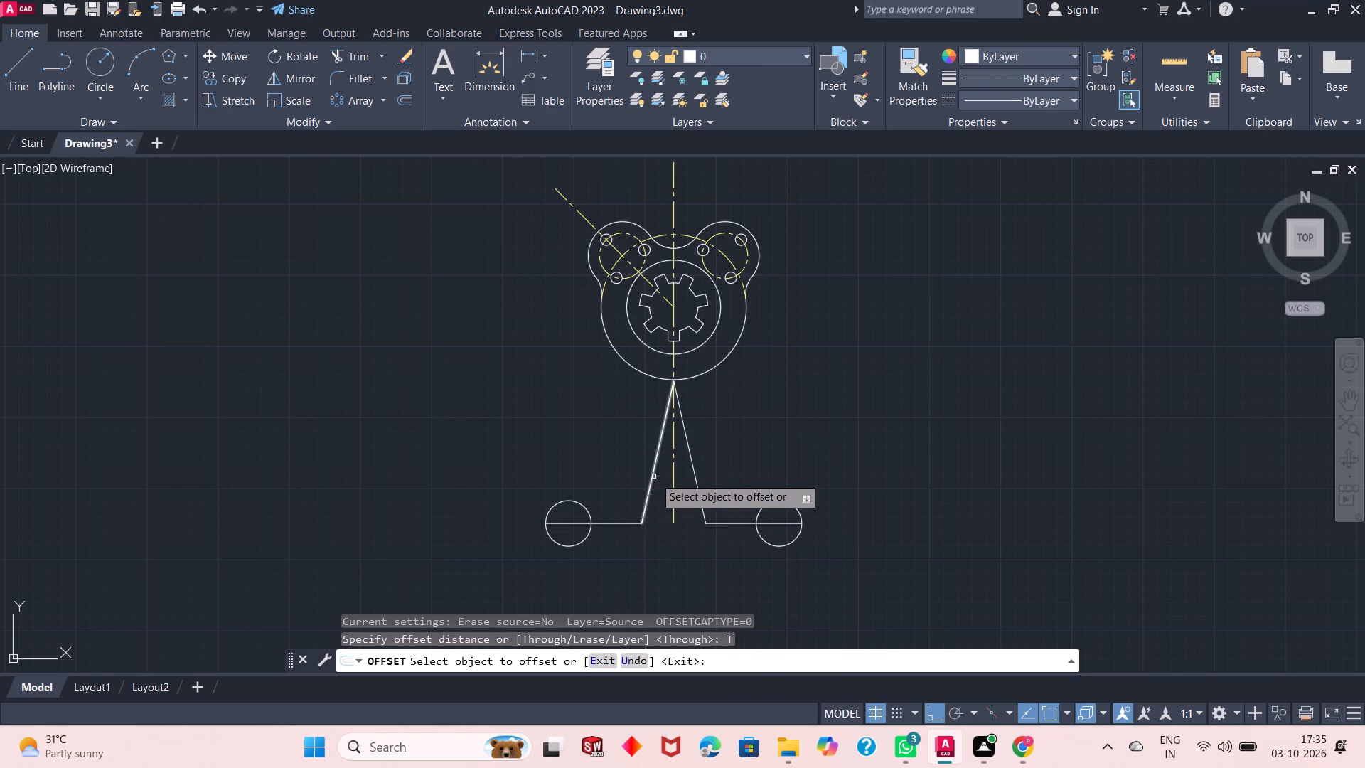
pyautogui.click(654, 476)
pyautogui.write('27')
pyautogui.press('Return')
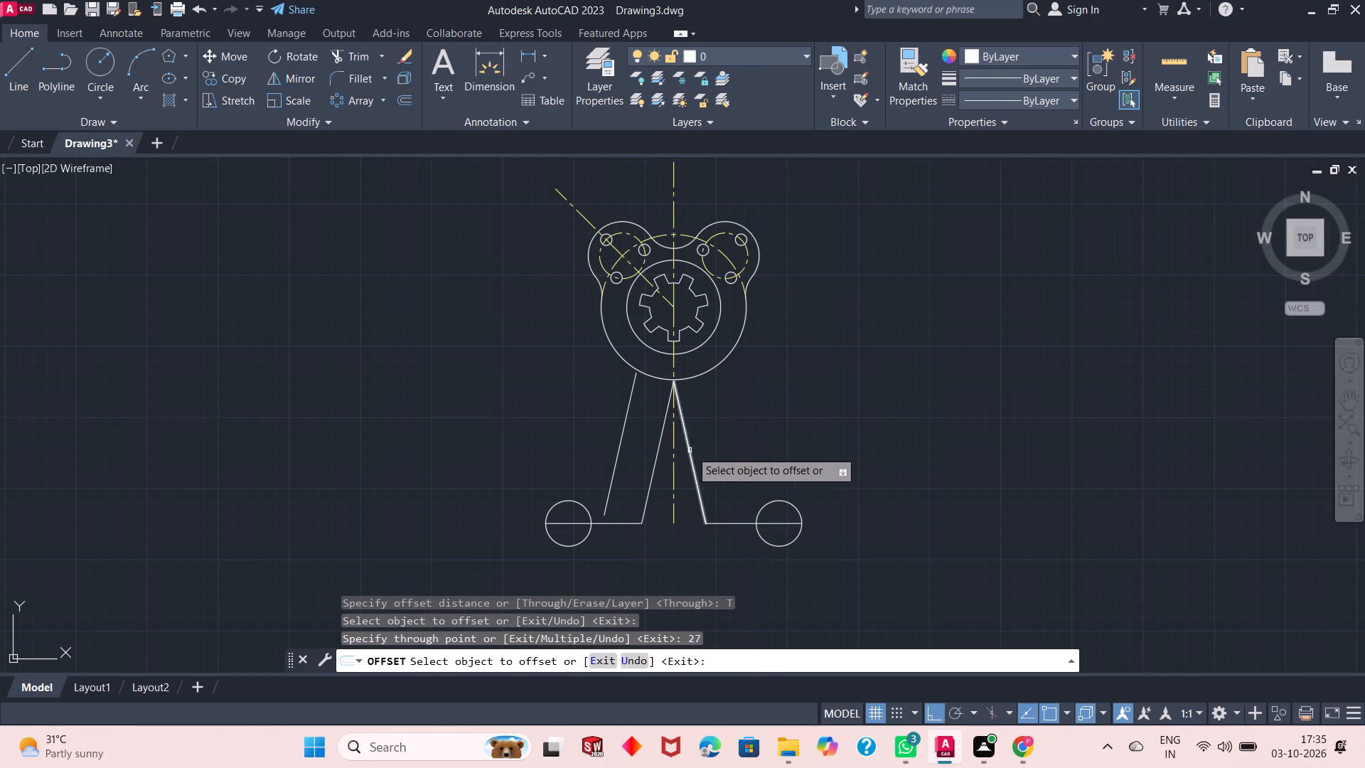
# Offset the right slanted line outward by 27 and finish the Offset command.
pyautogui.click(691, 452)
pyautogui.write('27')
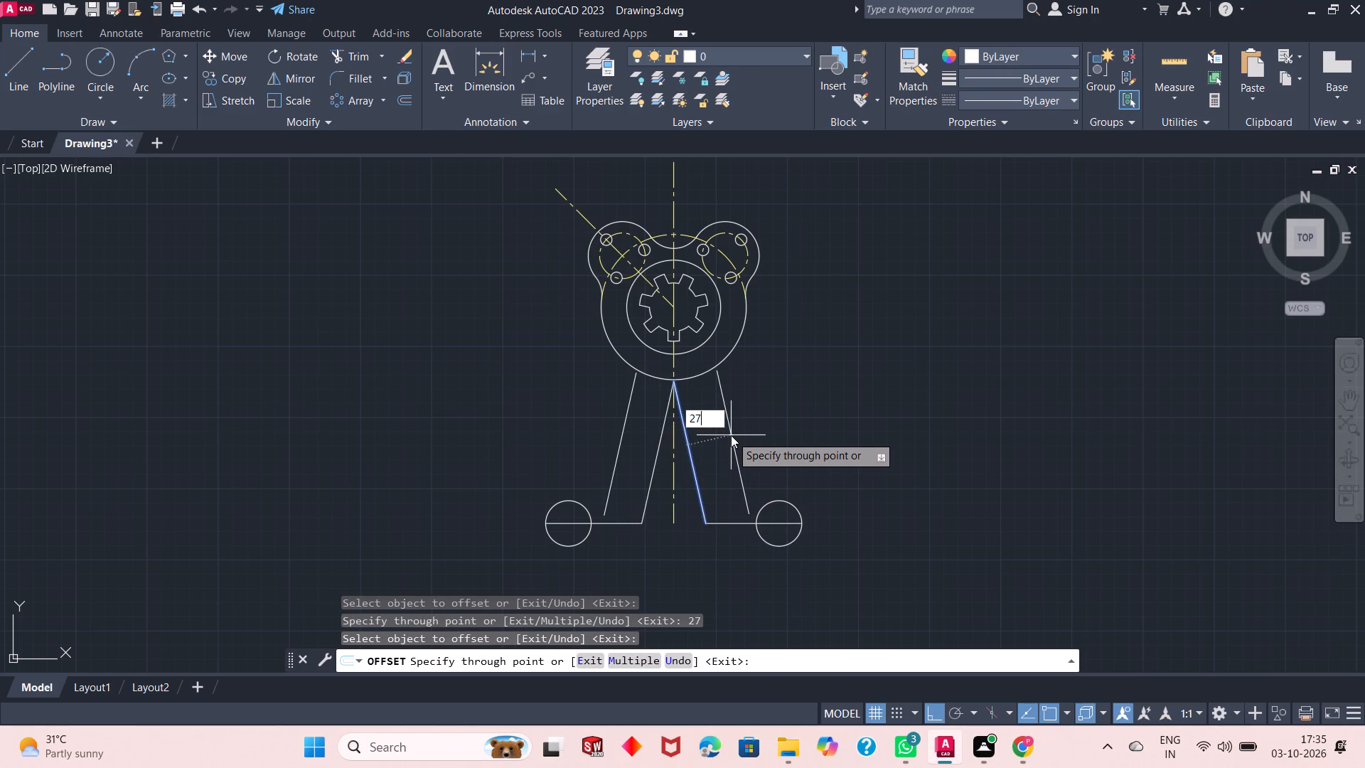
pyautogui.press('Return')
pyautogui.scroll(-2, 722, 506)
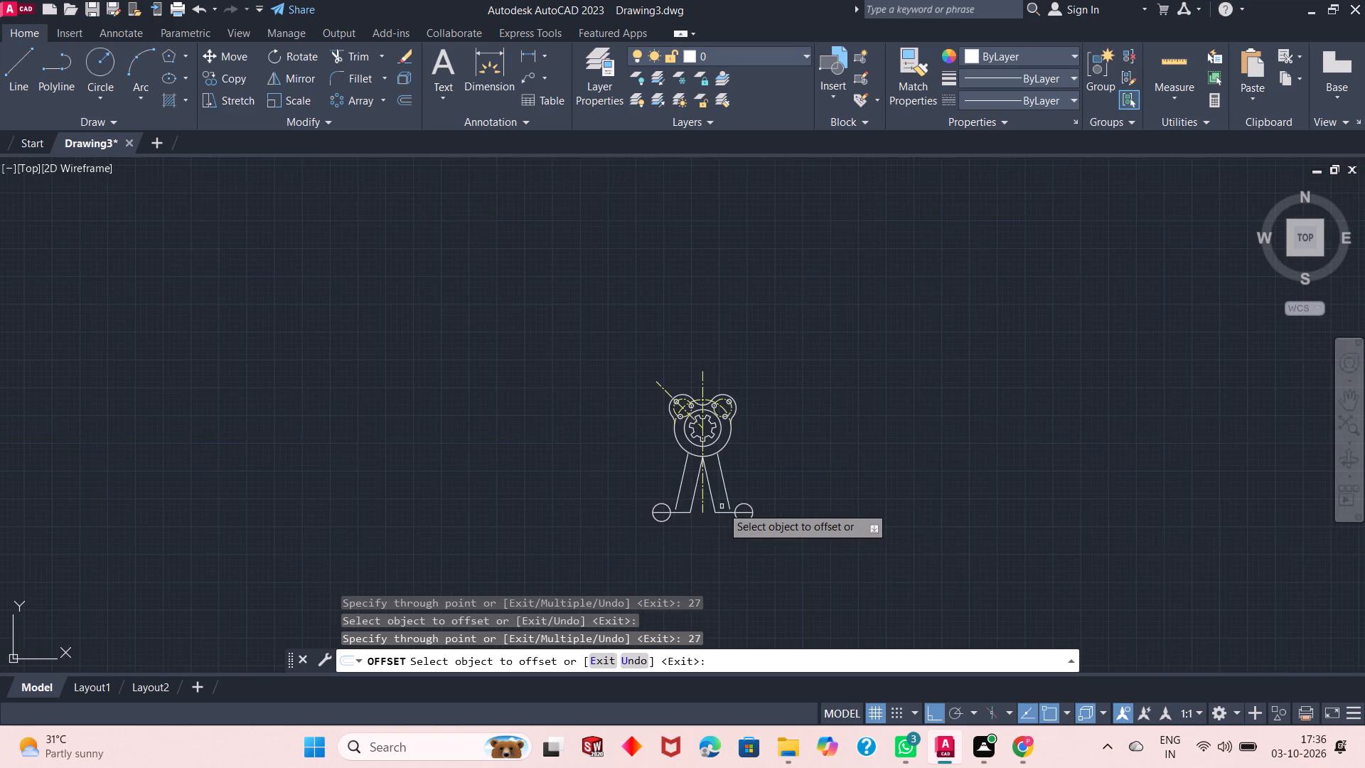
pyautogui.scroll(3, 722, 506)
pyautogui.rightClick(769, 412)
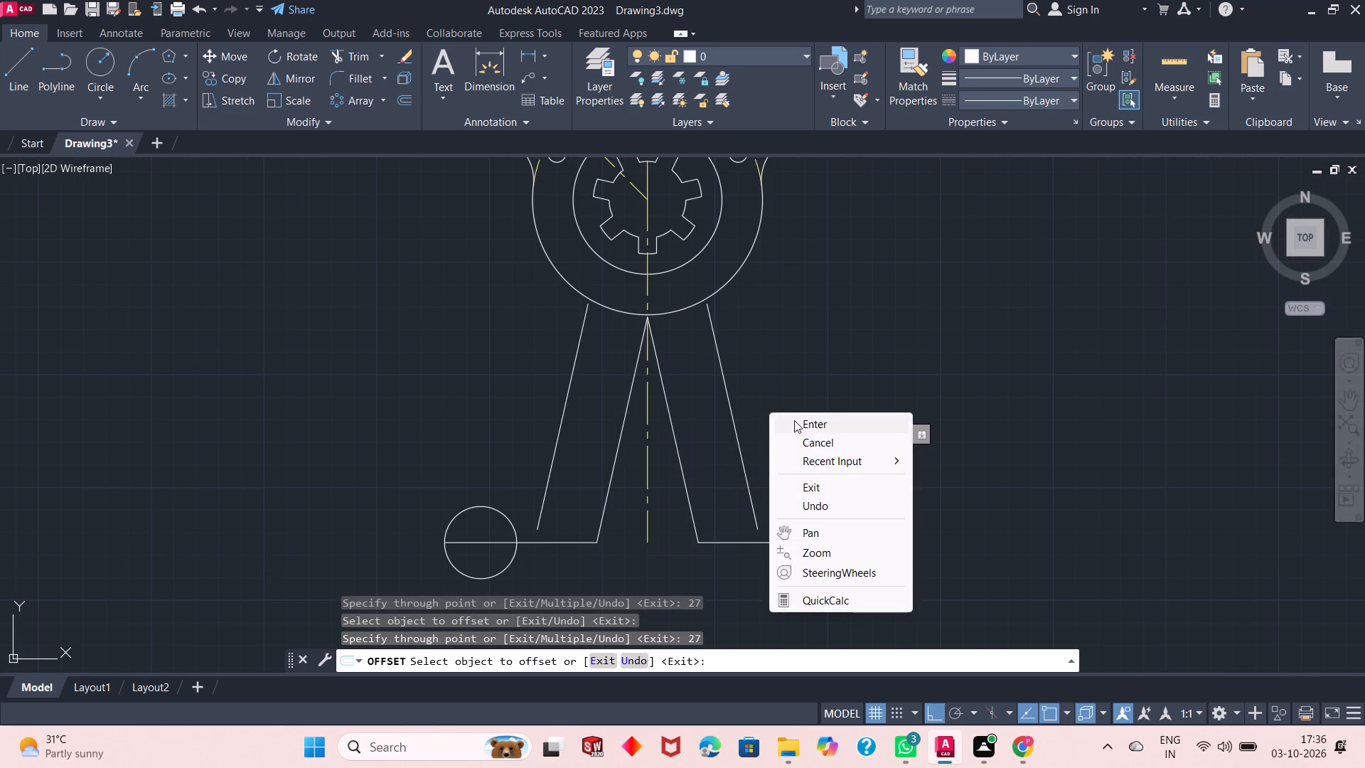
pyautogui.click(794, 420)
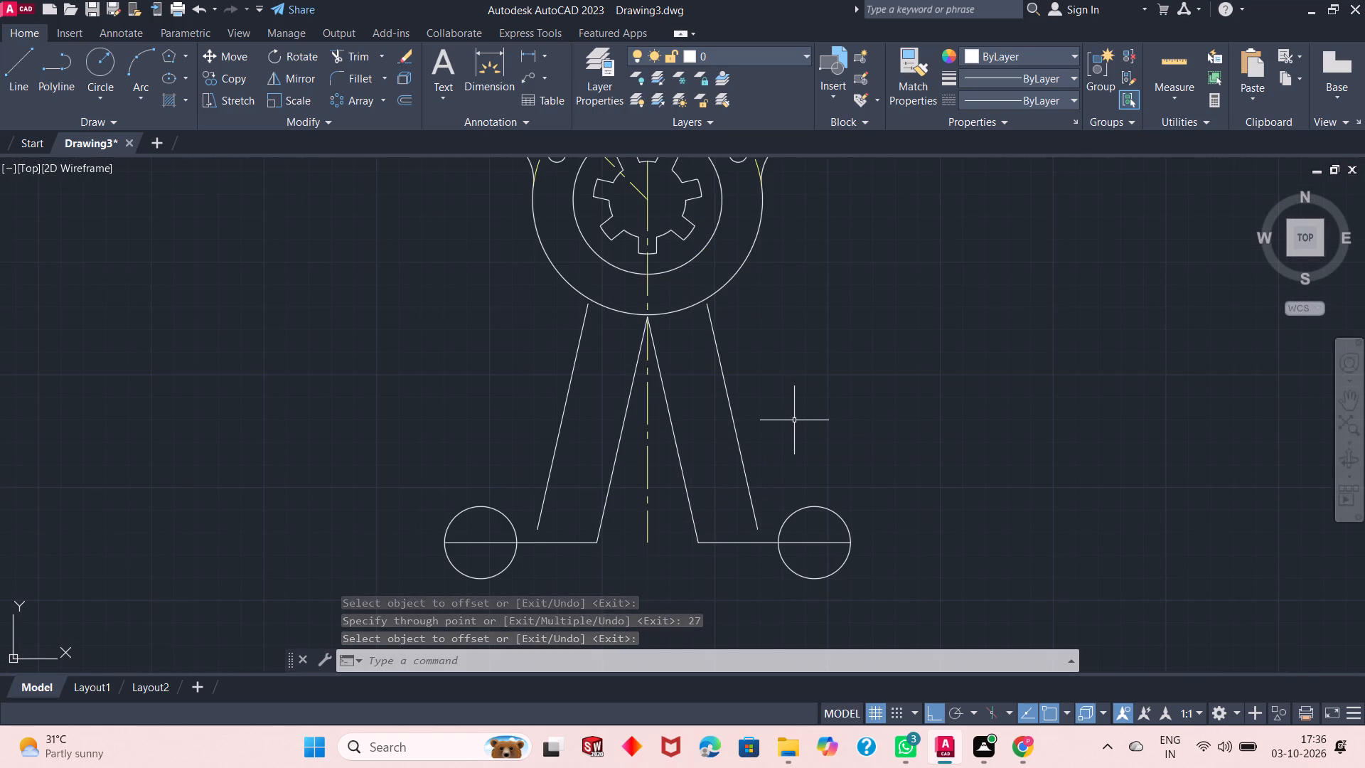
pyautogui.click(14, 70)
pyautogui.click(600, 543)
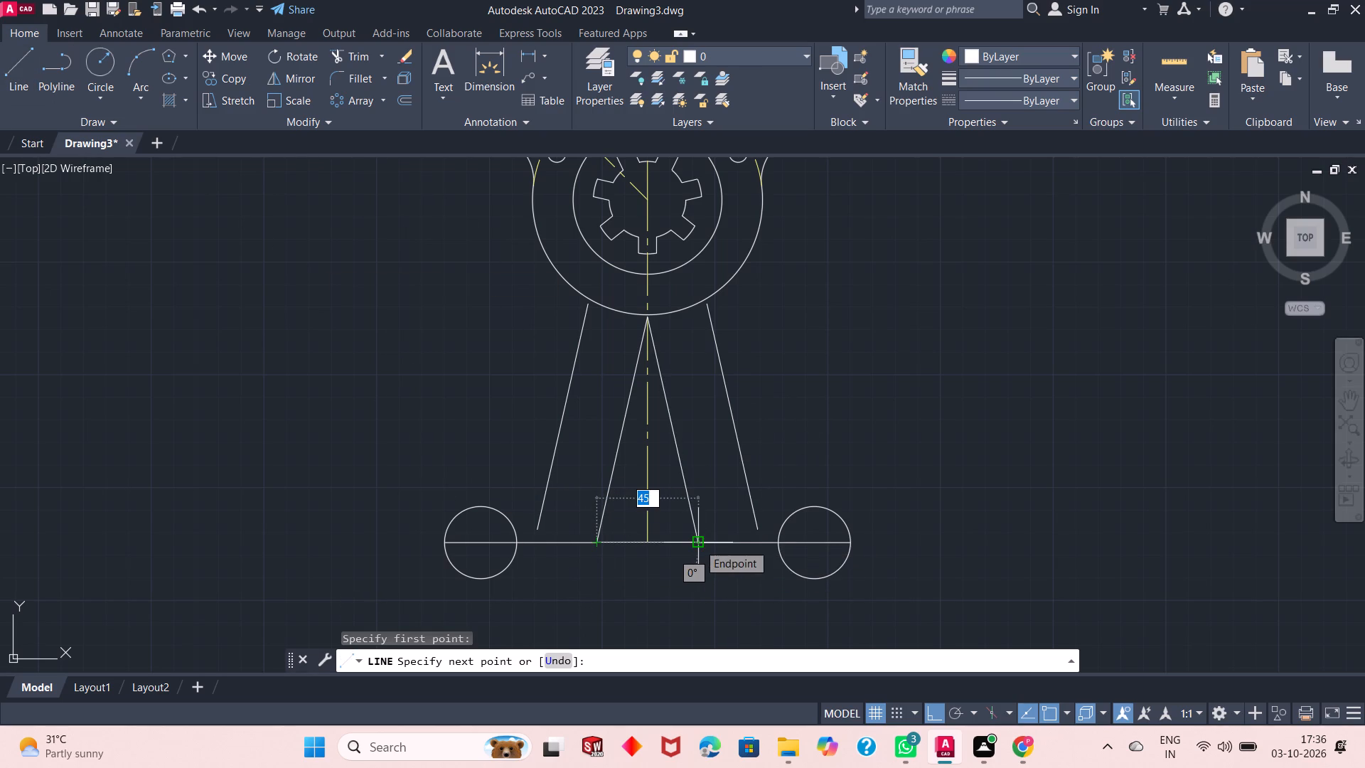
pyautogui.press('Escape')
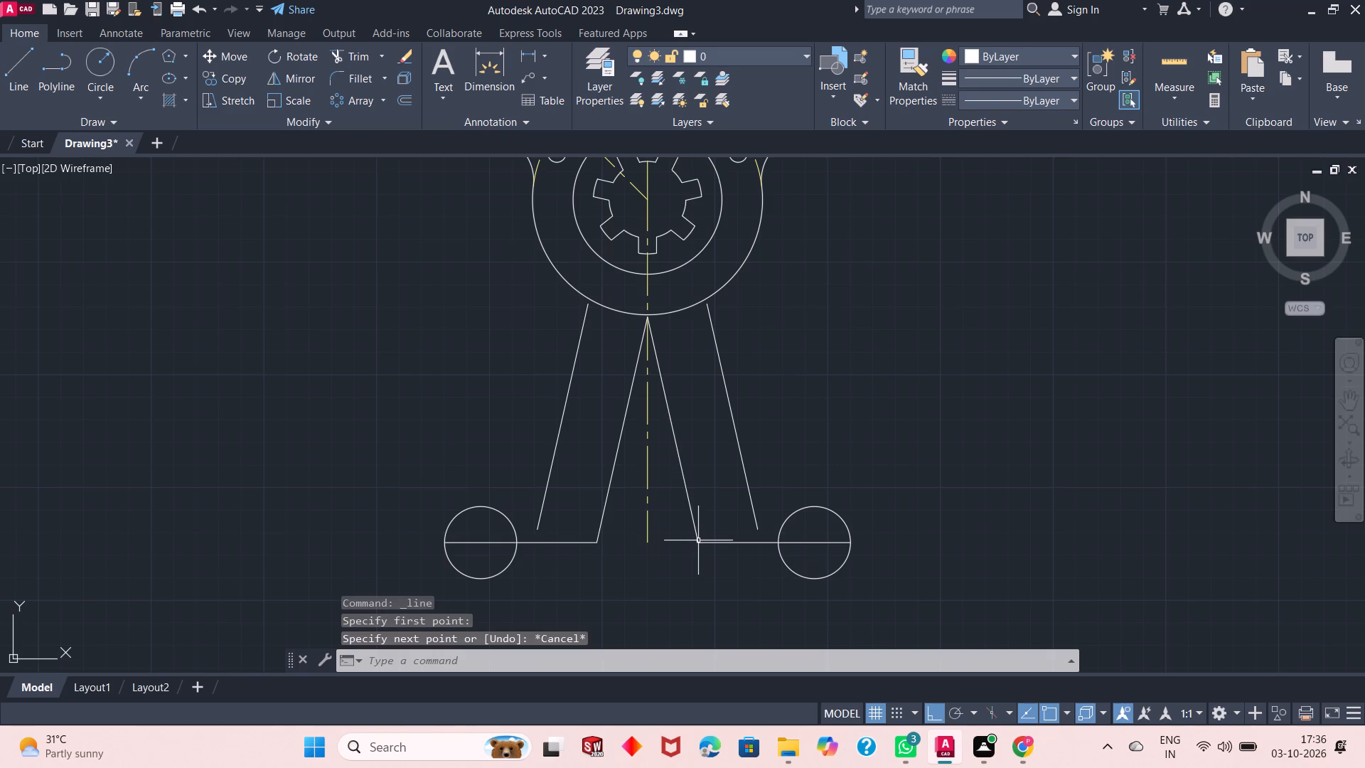
# Undo the lower section's offsets, circles, slanted lines and base lines, going back to the bare vertical centerline below the large circle.
pyautogui.hotkey('ctrl', 'z')
pyautogui.hotkey('ctrl', 'z')
pyautogui.hotkey('ctrl', 'z')
pyautogui.hotkey('ctrl', 'z')
pyautogui.hotkey('ctrl', 'z')
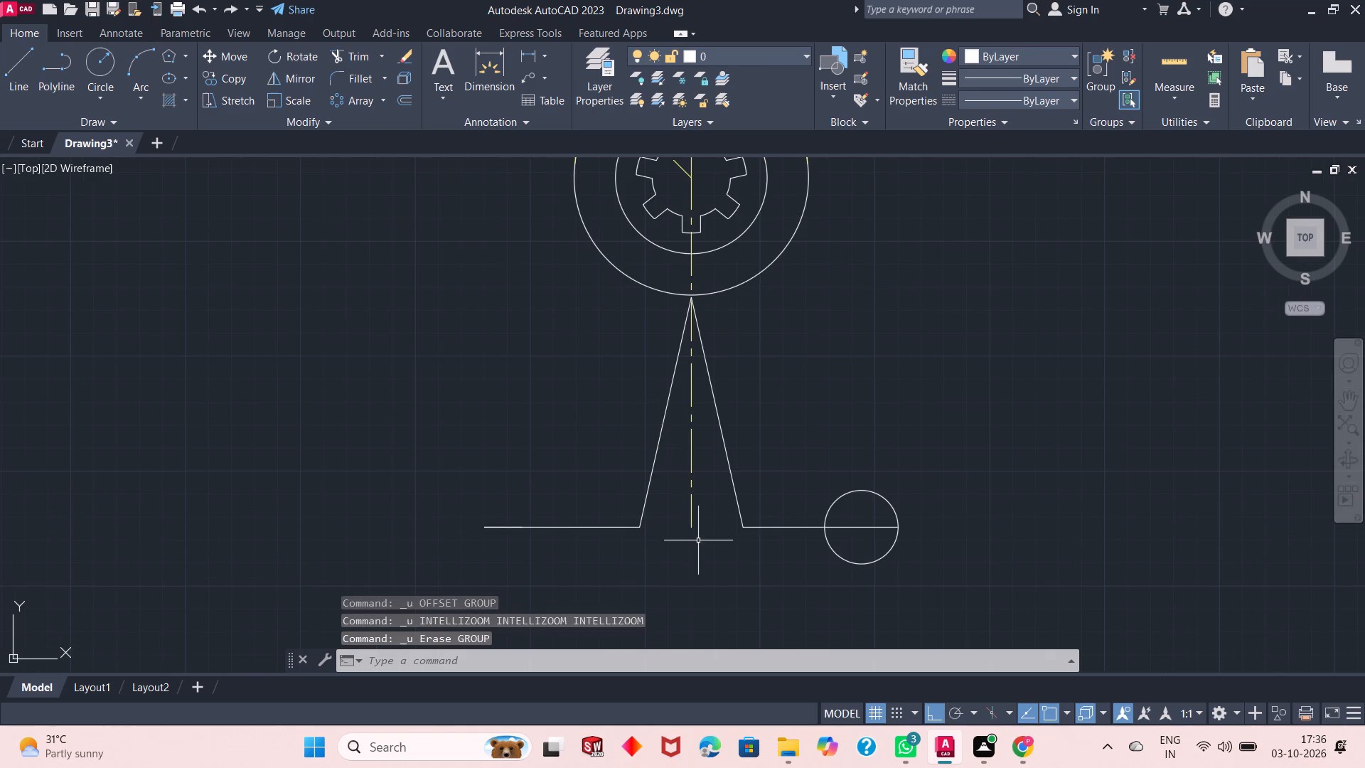
pyautogui.hotkey('ctrl', 'z')
pyautogui.hotkey('ctrl', 'z')
pyautogui.hotkey('ctrl', 'z')
pyautogui.hotkey('ctrl', 'z')
pyautogui.hotkey('ctrl', 'z')
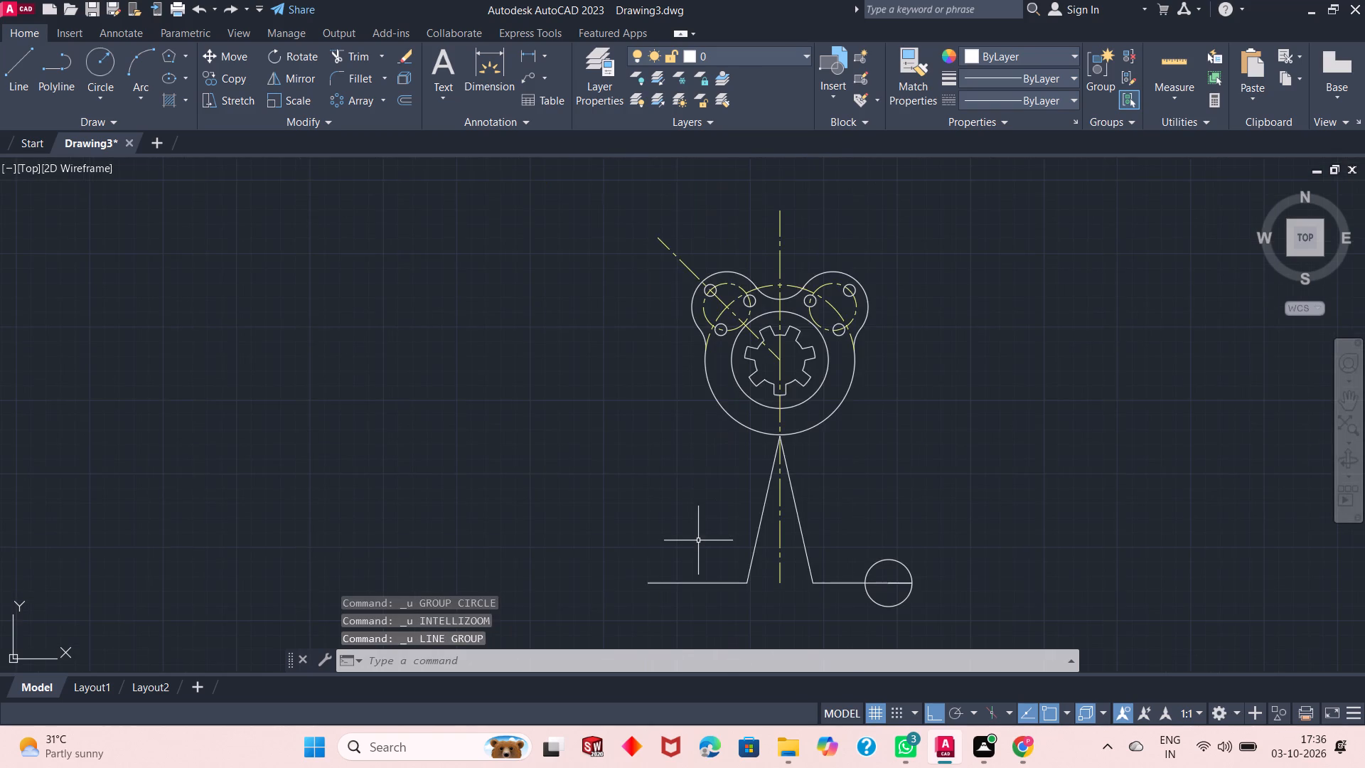
pyautogui.hotkey('ctrl', 'z')
pyautogui.hotkey('ctrl', 'z')
pyautogui.hotkey('ctrl', 'z')
pyautogui.hotkey('ctrl', 'z')
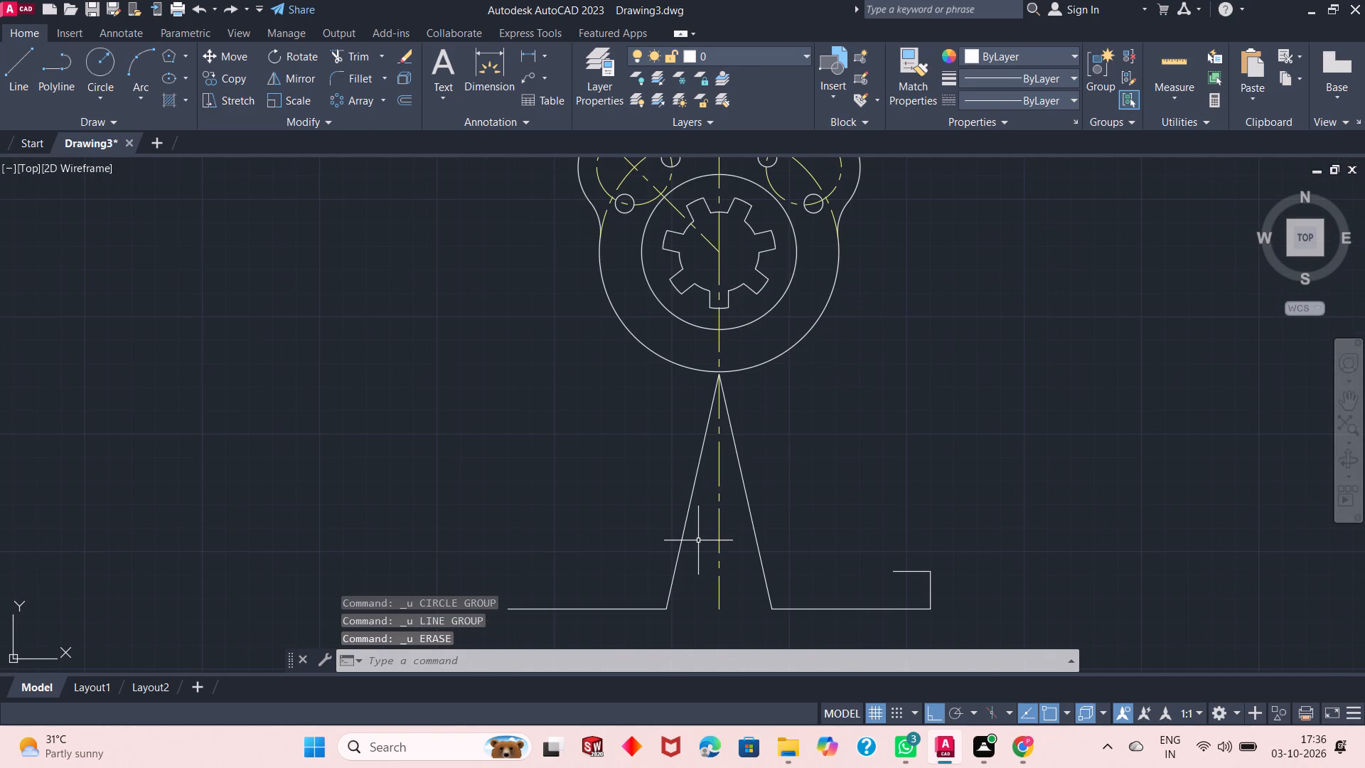
pyautogui.hotkey('ctrl', 'z')
pyautogui.hotkey('ctrl', 'z')
pyautogui.hotkey('ctrl', 'z')
pyautogui.hotkey('ctrl', 'z')
pyautogui.hotkey('ctrl', 'z')
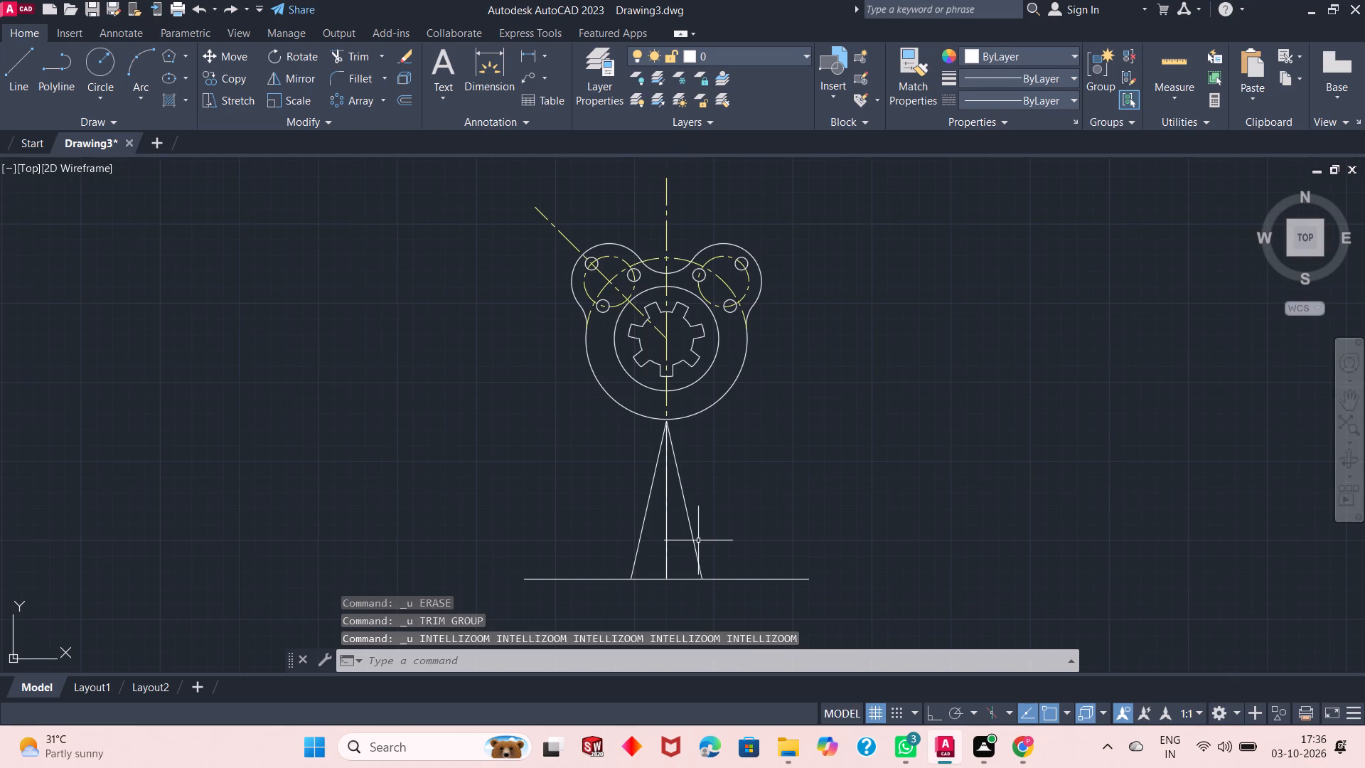
pyautogui.hotkey('ctrl', 'z')
pyautogui.hotkey('ctrl', 'z')
pyautogui.hotkey('ctrl', 'z')
pyautogui.hotkey('ctrl', 'z')
pyautogui.hotkey('ctrl', 'z')
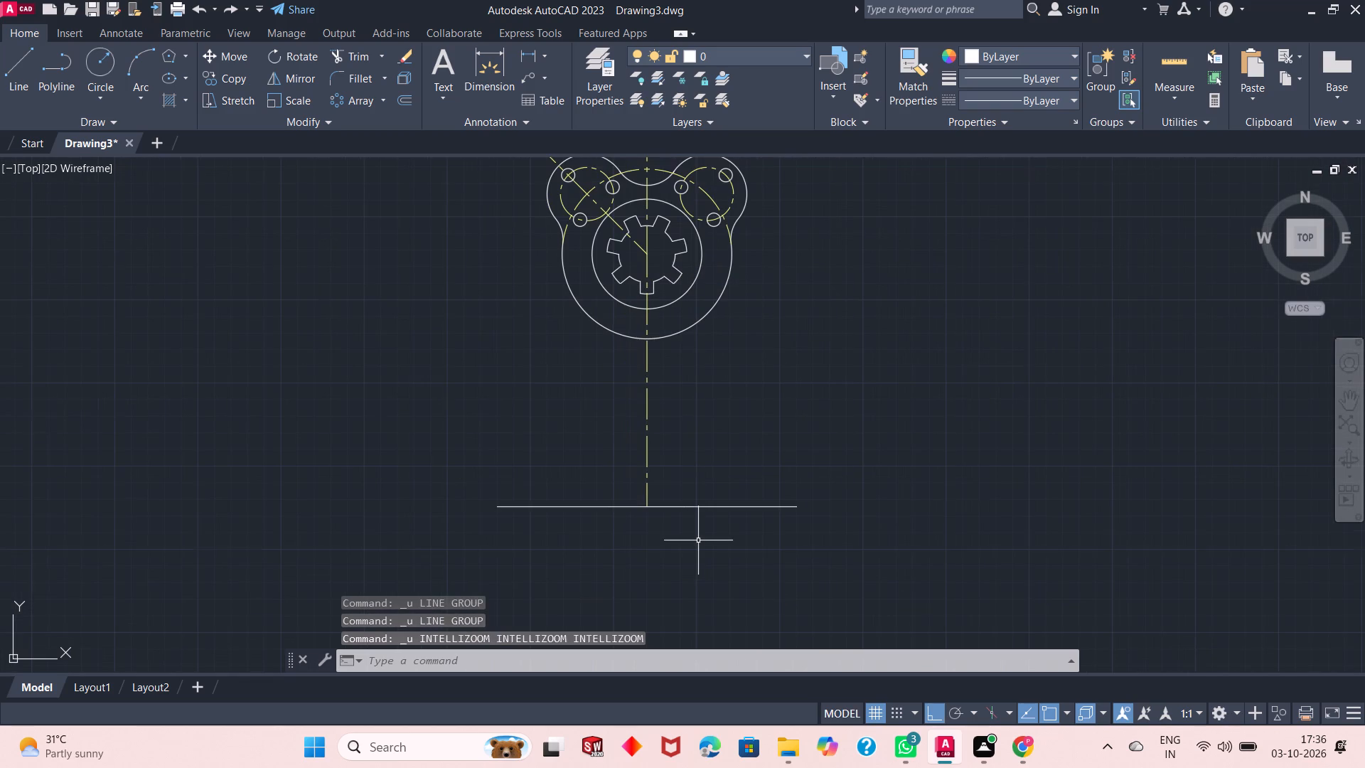
pyautogui.hotkey('ctrl', 'z')
pyautogui.hotkey('ctrl', 'z')
pyautogui.hotkey('ctrl', 'z')
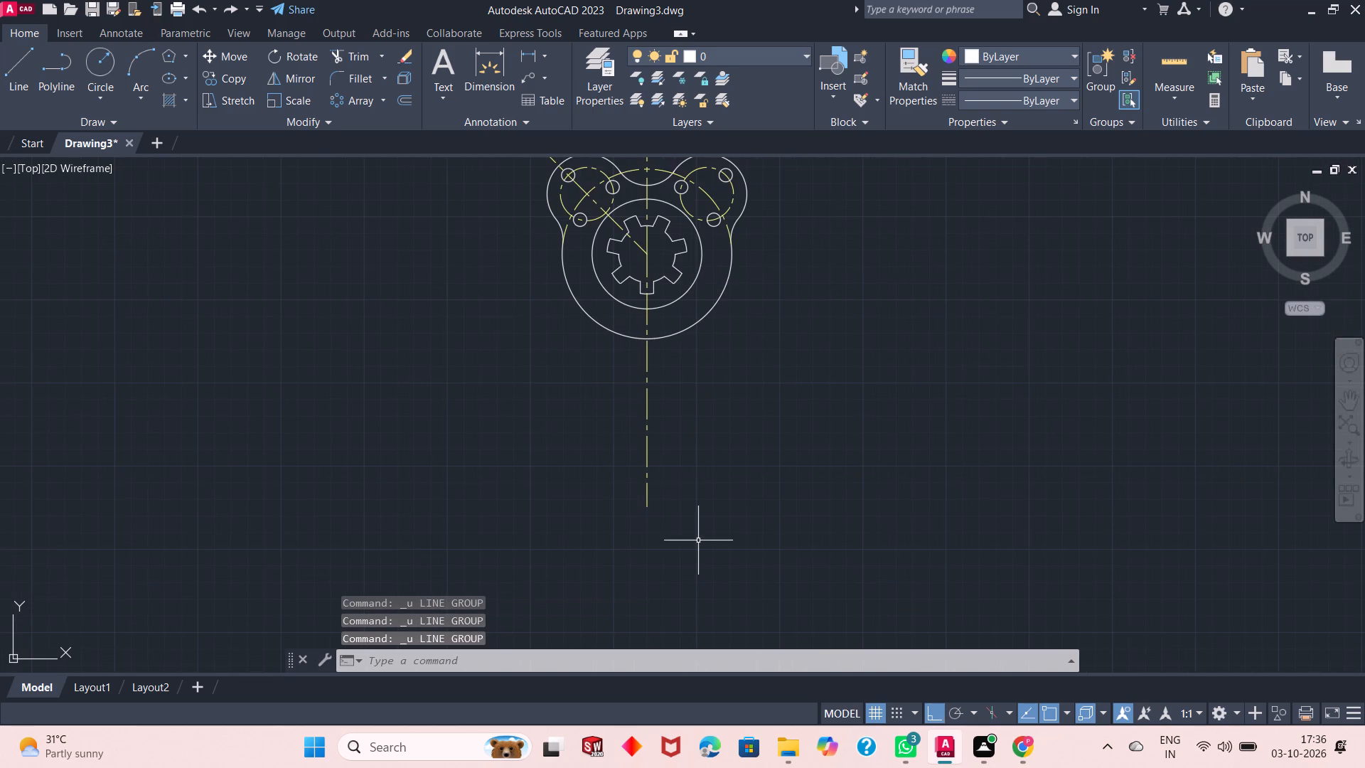
# Draw two consecutive base line segments, 55/2 and 52.5 long, horizontally to the right from the centerline's lower end.
pyautogui.click(8, 66)
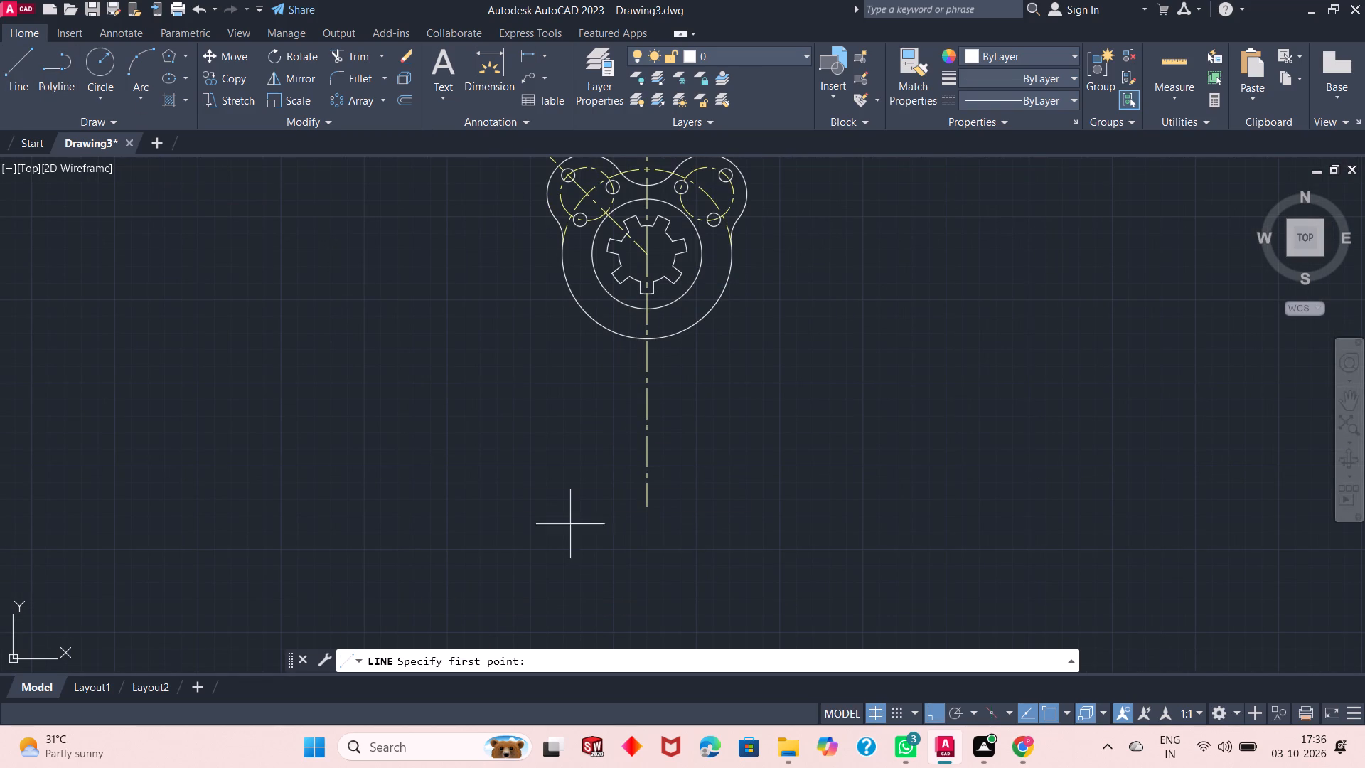
pyautogui.click(646, 502)
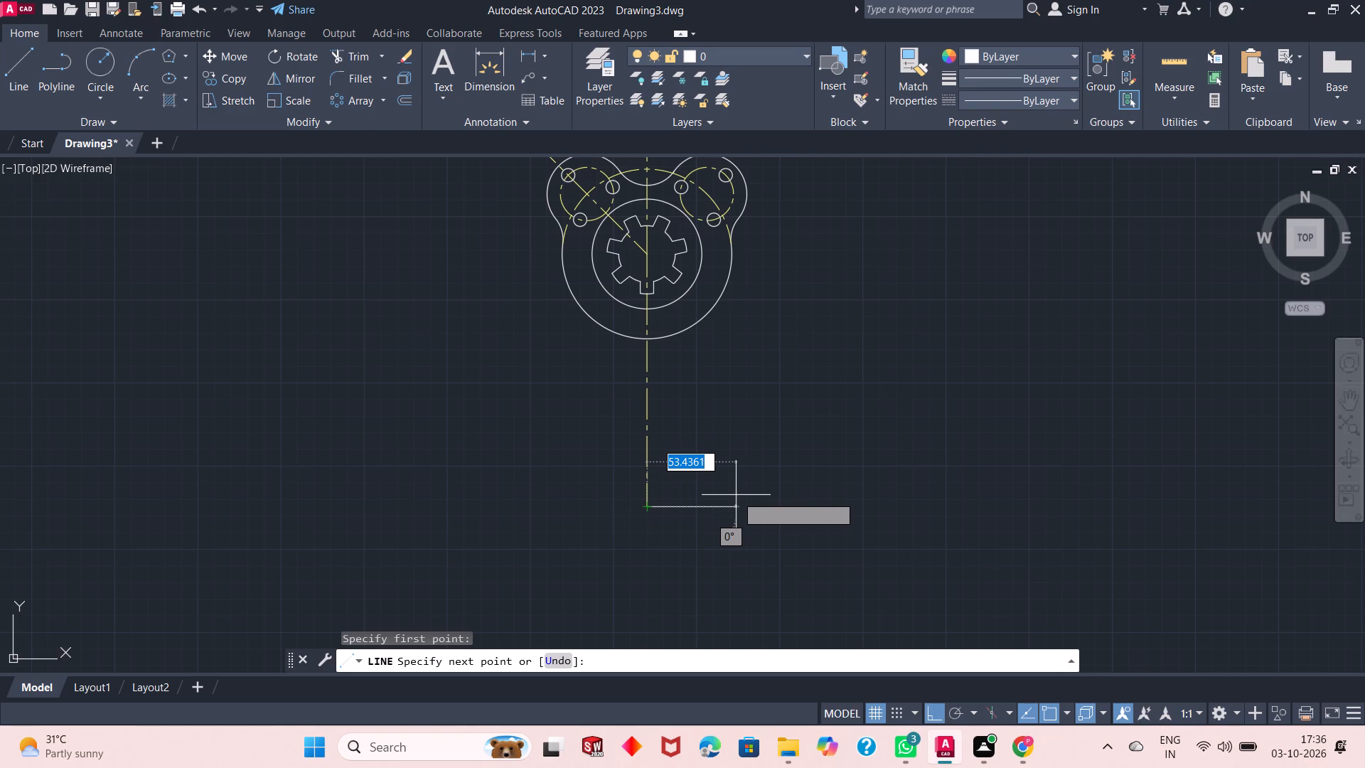
pyautogui.write('55')
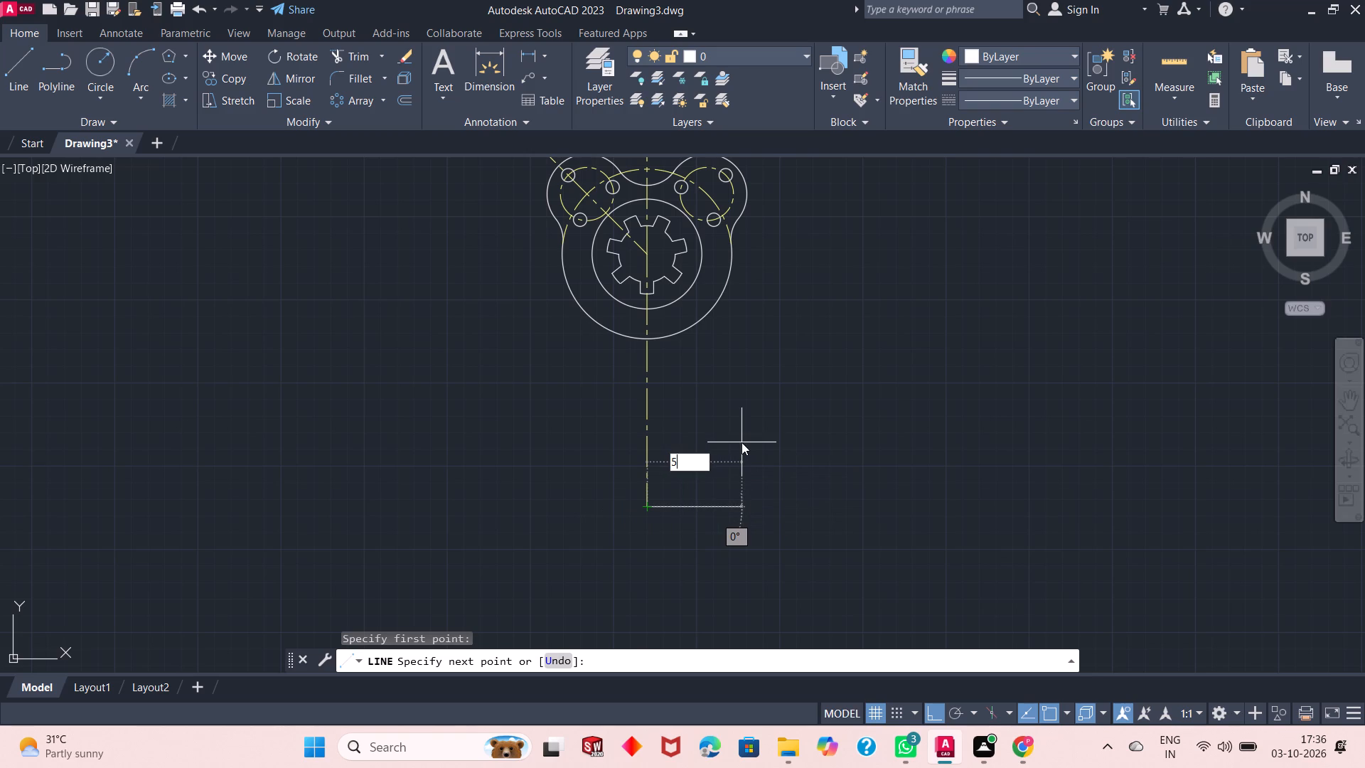
pyautogui.write('/2')
pyautogui.press('Return')
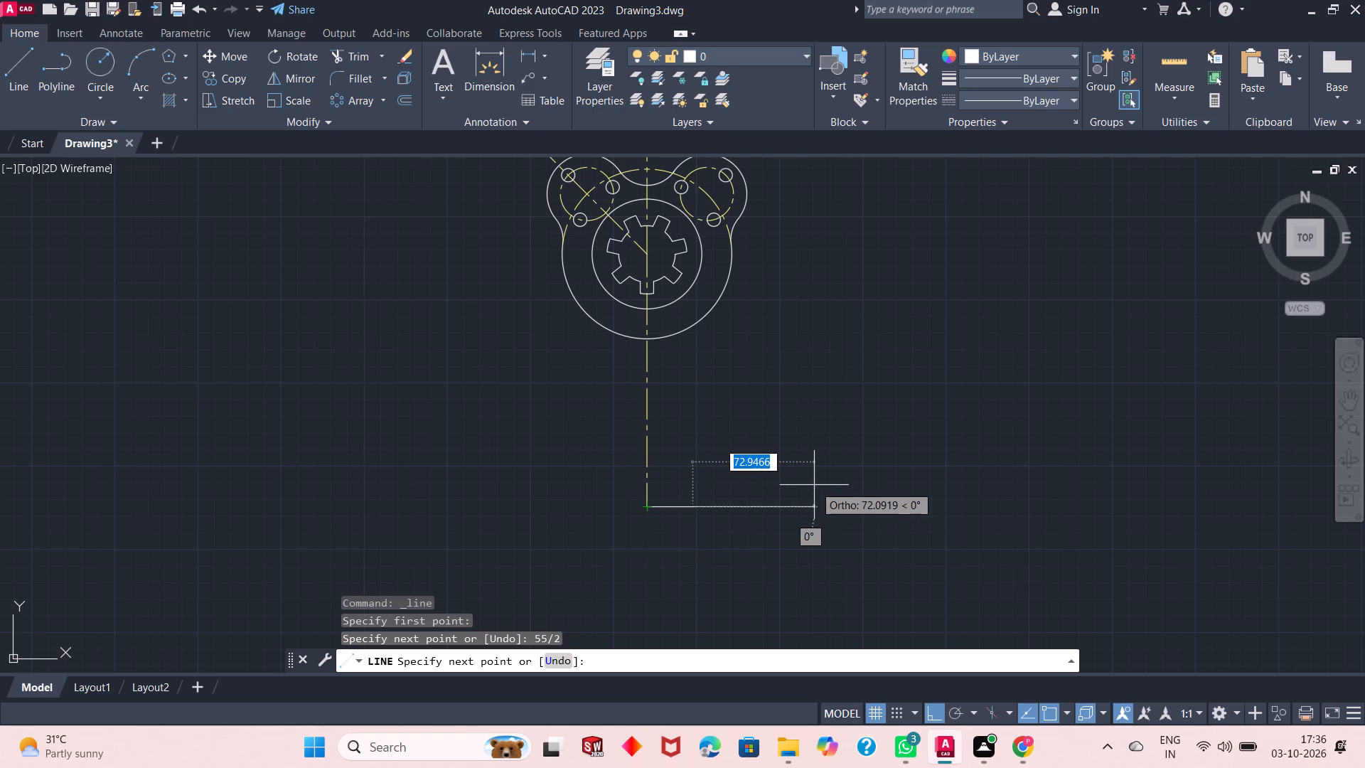
pyautogui.write('80-')
pyautogui.write('27.5')
pyautogui.press('Return')
pyautogui.press('BackSpace')
pyautogui.press('BackSpace')
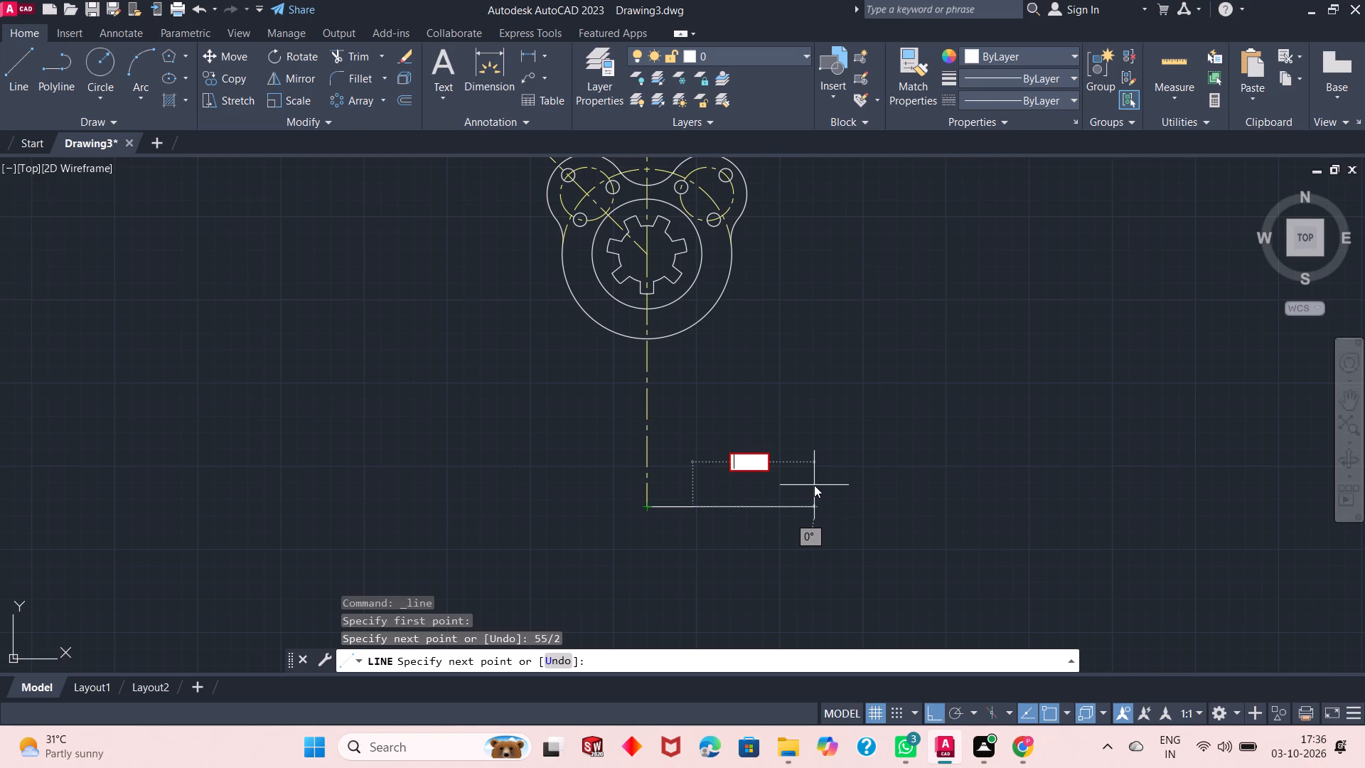
pyautogui.write('52.8')
pyautogui.press('BackSpace')
pyautogui.press('5')
pyautogui.press('Return')
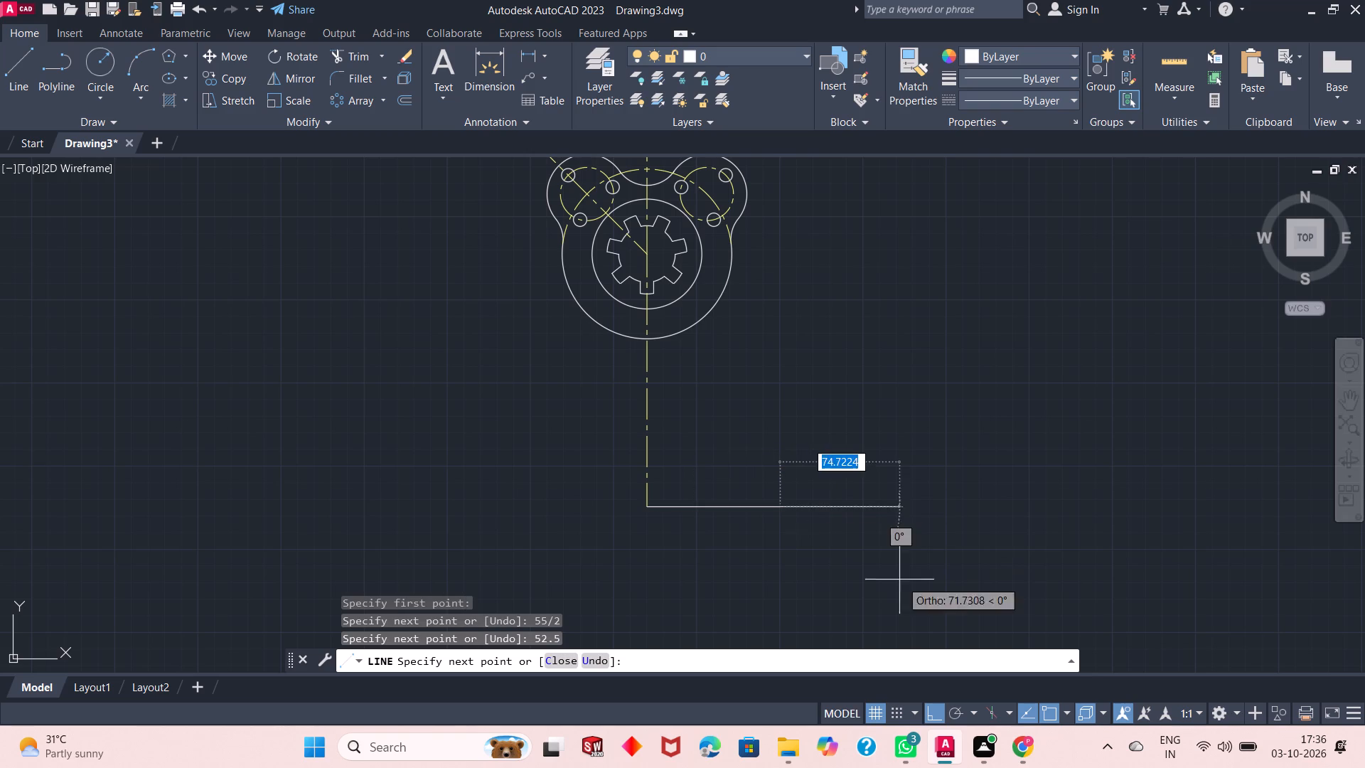
pyautogui.press('Escape')
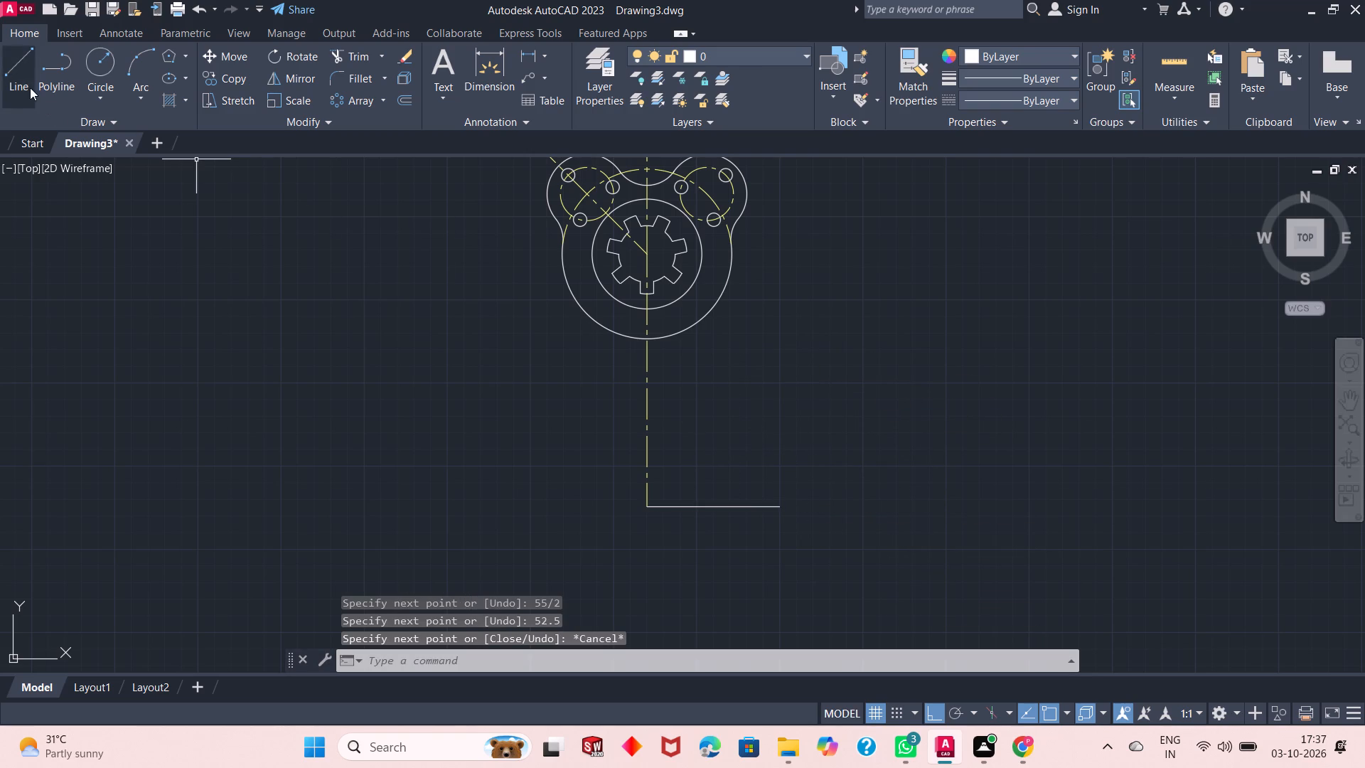
# Draw two consecutive base line segments, 27.5 and 52.5 long, horizontally to the left from the centerline's lower end.
pyautogui.click(30, 82)
pyautogui.click(648, 506)
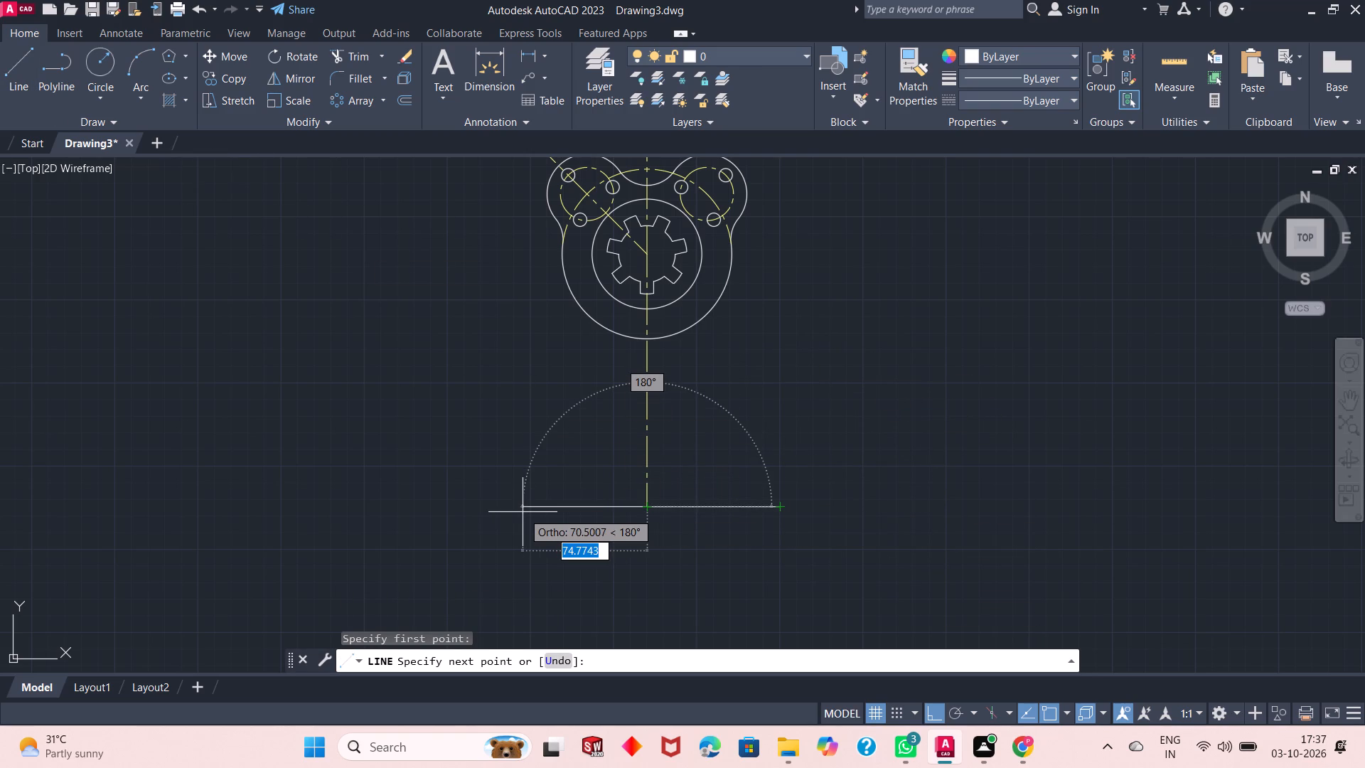
pyautogui.write('27.5')
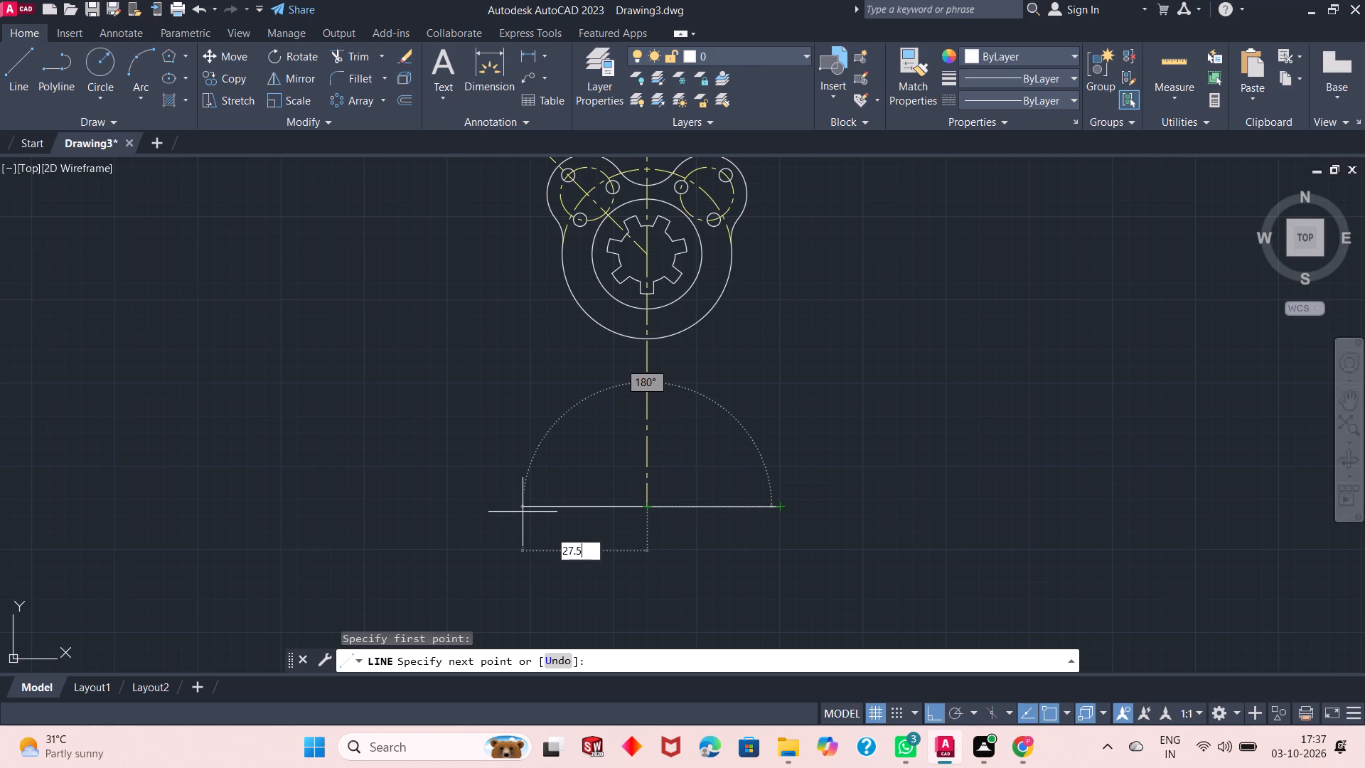
pyautogui.press('Return')
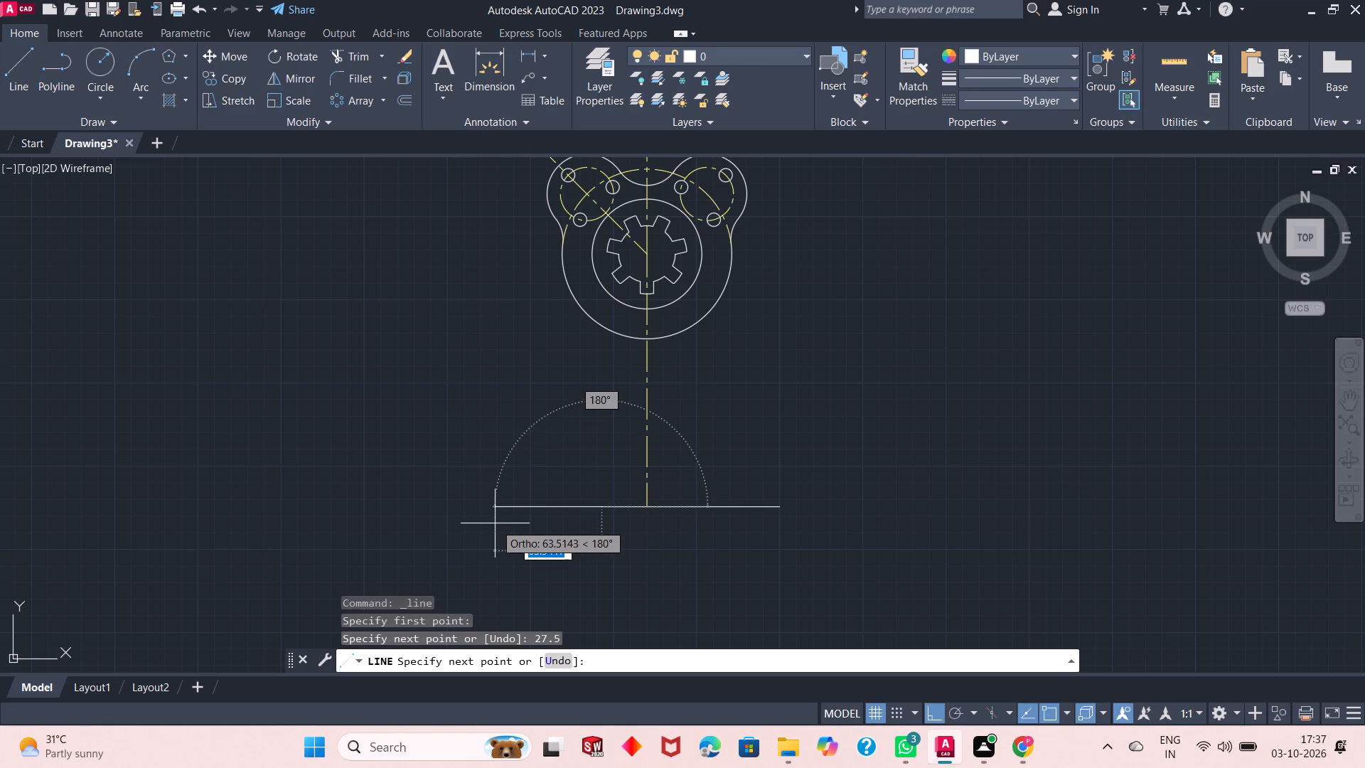
pyautogui.write('52.5')
pyautogui.press('Return')
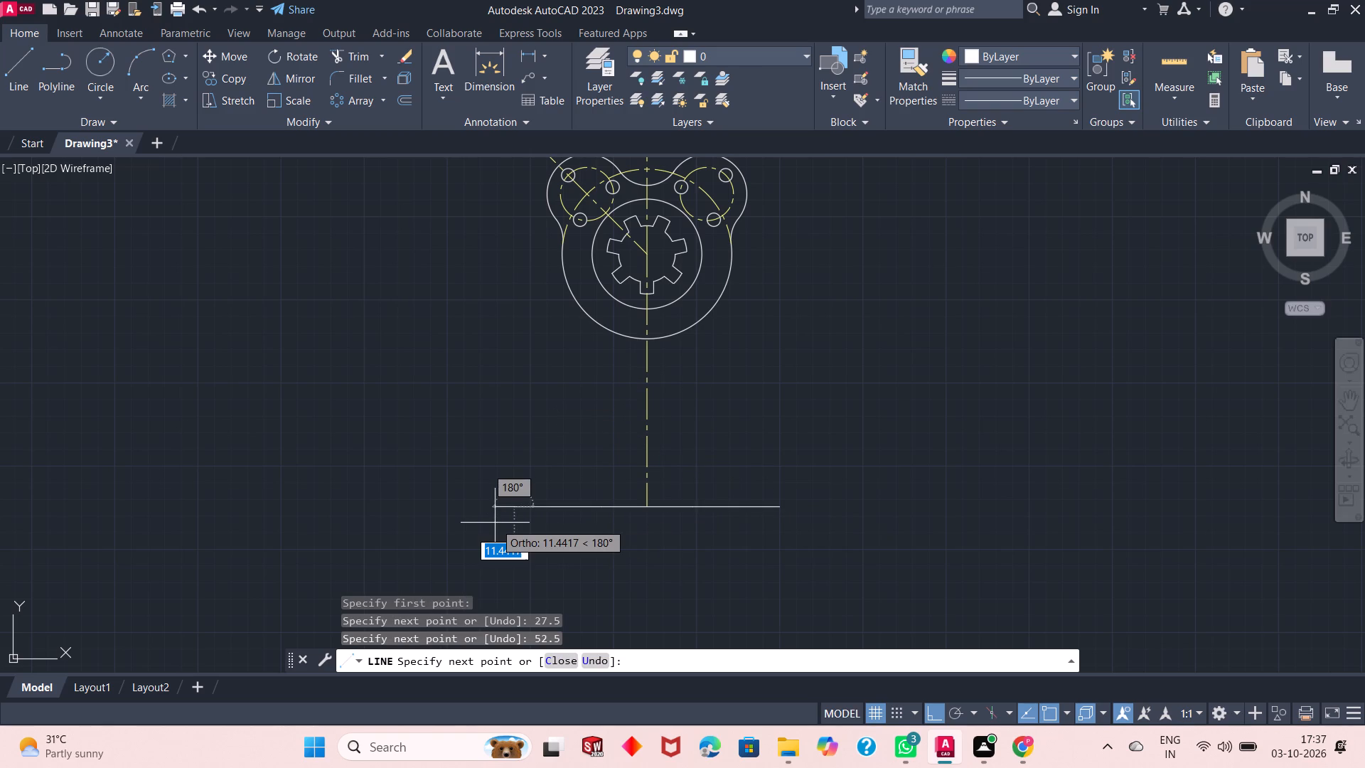
pyautogui.press('Escape')
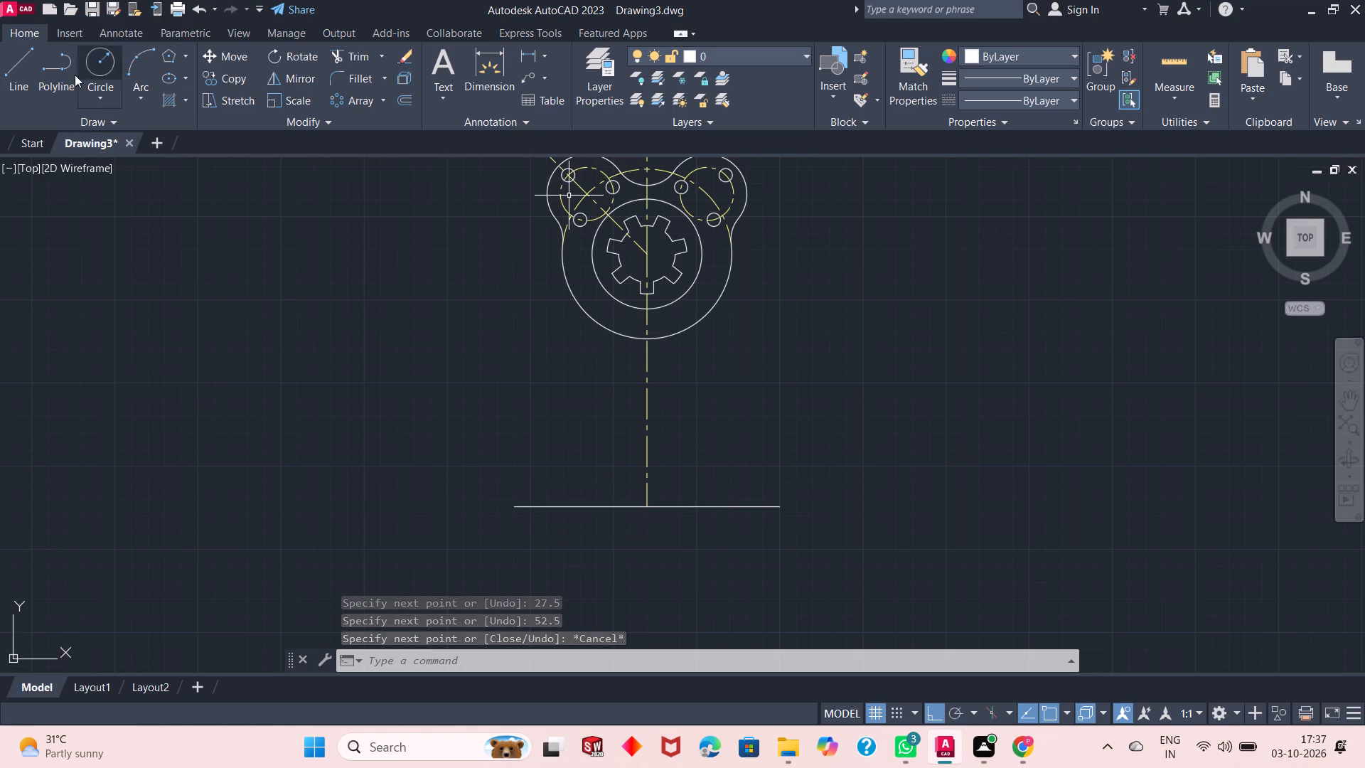
# Draw a 100-long vertical line upward along the centerline from the middle of the base line.
pyautogui.click(32, 71)
pyautogui.click(648, 511)
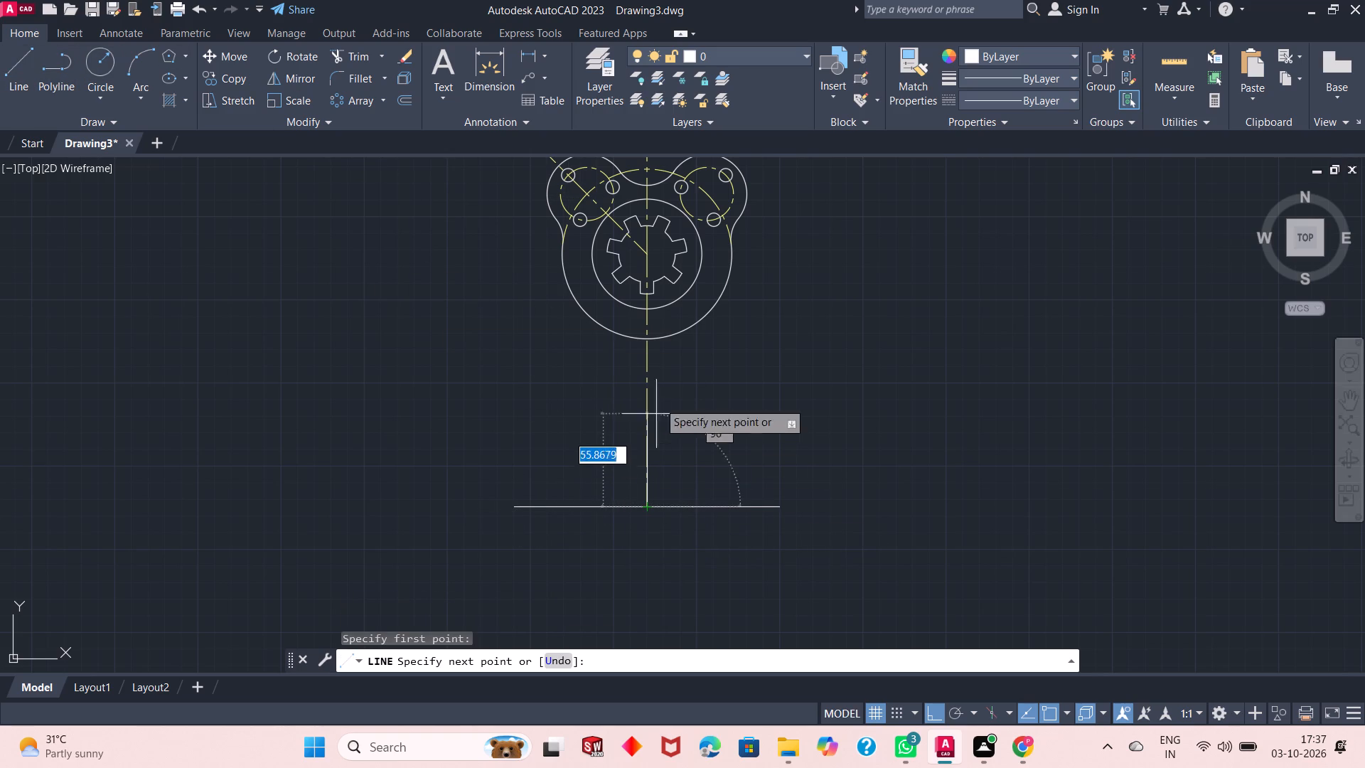
pyautogui.write('100')
pyautogui.press('Return')
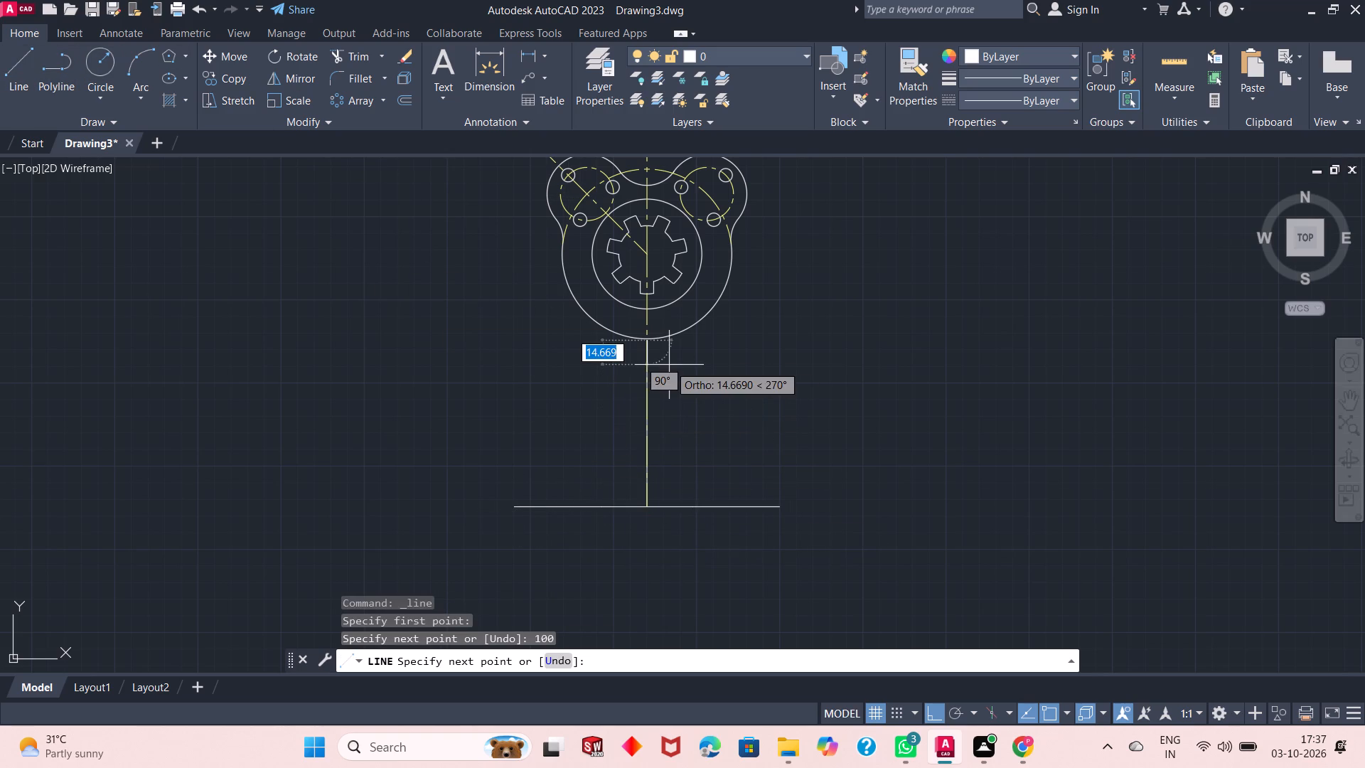
# Draw two slanted lines from the vertical line's top end to the base line's segment joints on both sides of the centerline.
pyautogui.rightClick(669, 365)
pyautogui.click(722, 382)
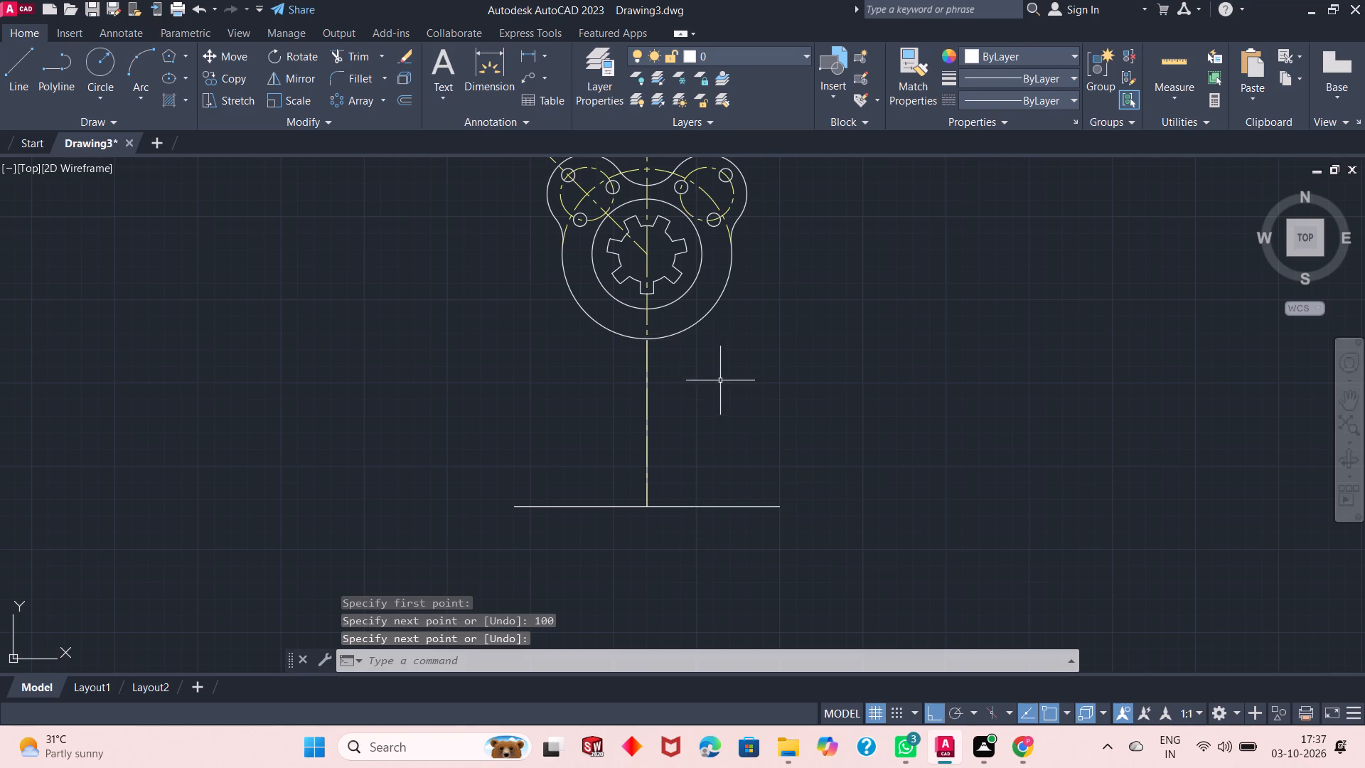
pyautogui.scroll(1, 682, 368)
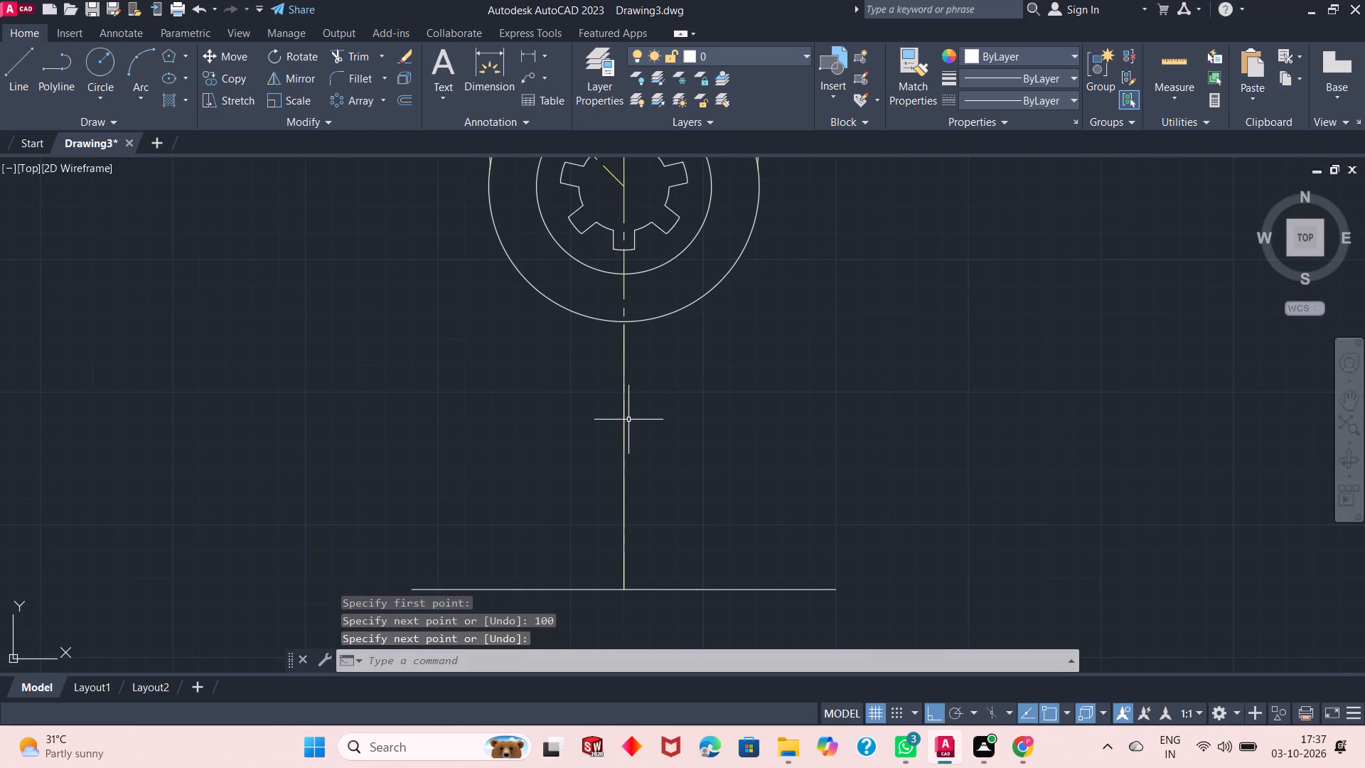
pyautogui.scroll(2, 616, 333)
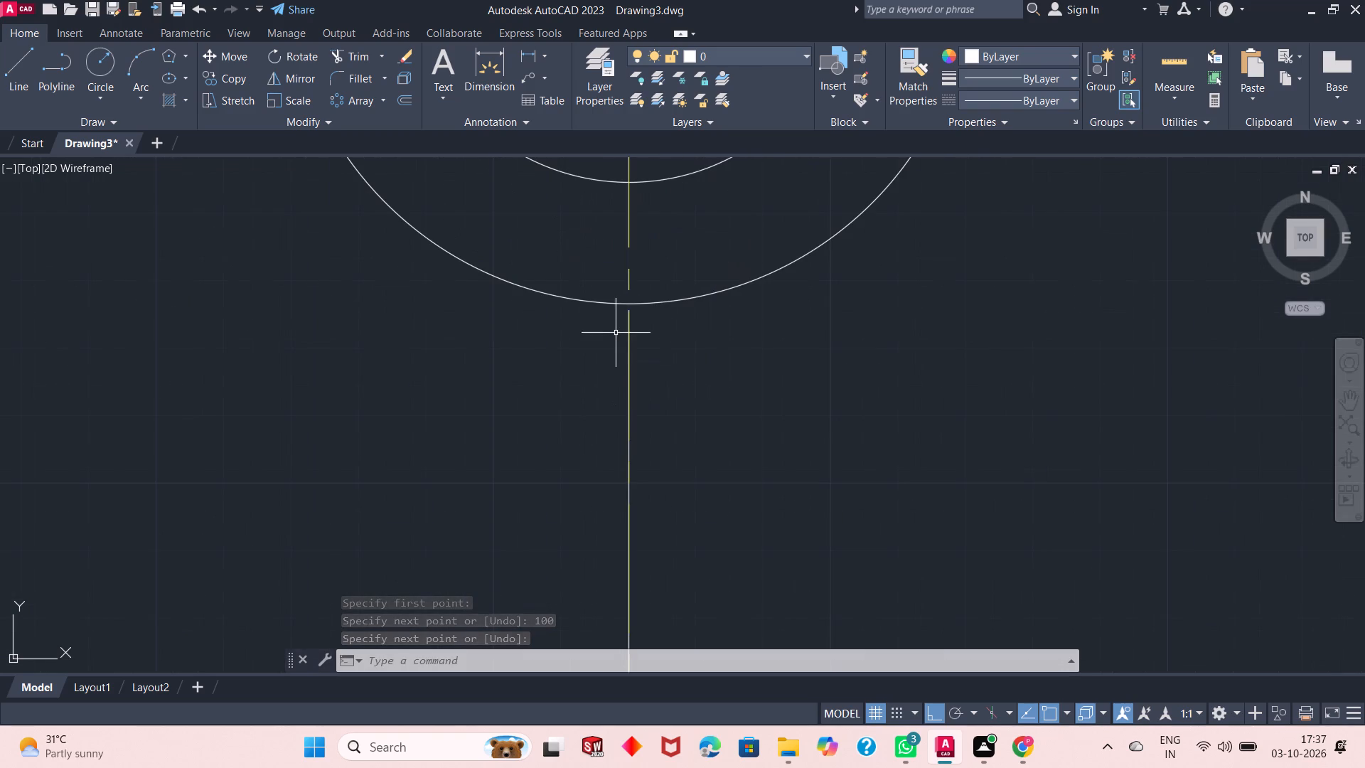
pyautogui.scroll(-3, 643, 344)
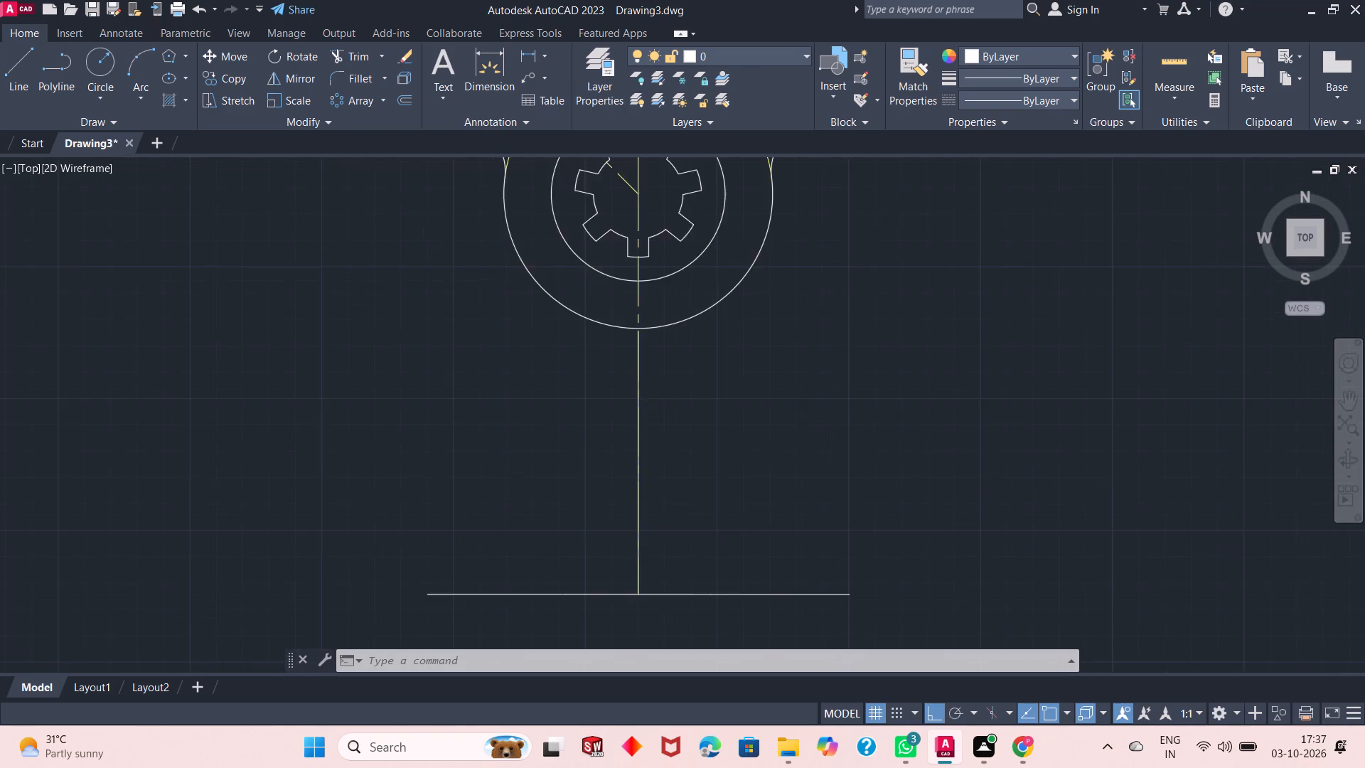
pyautogui.click(18, 74)
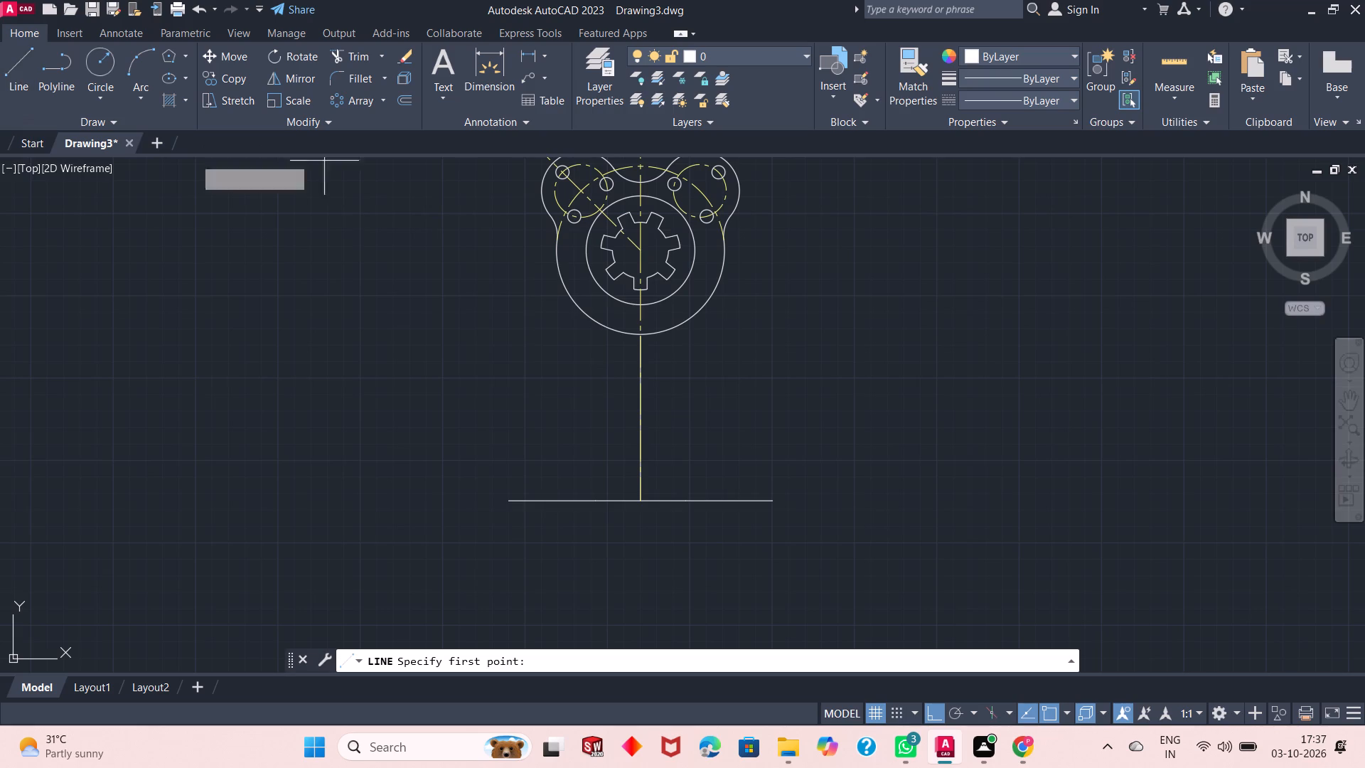
pyautogui.press('F8')
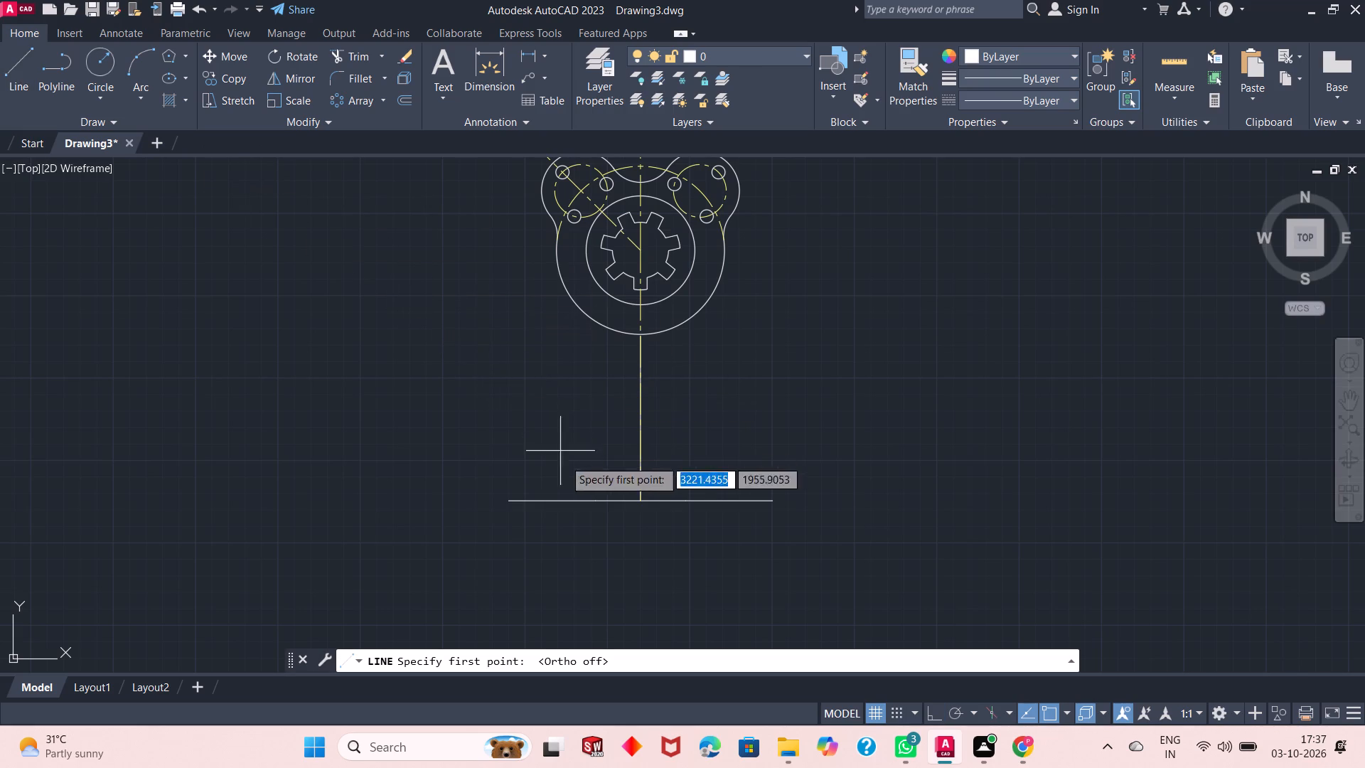
pyautogui.click(598, 502)
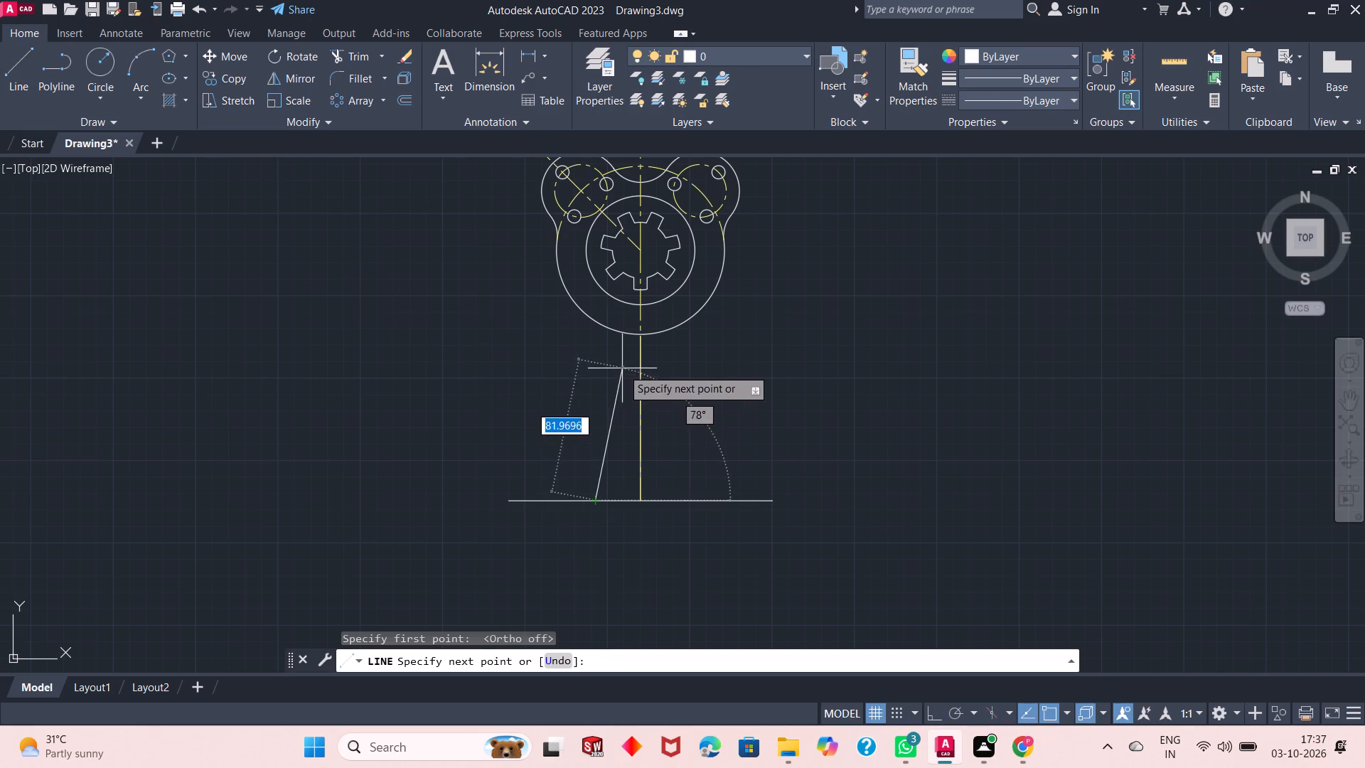
pyautogui.scroll(3, 640, 343)
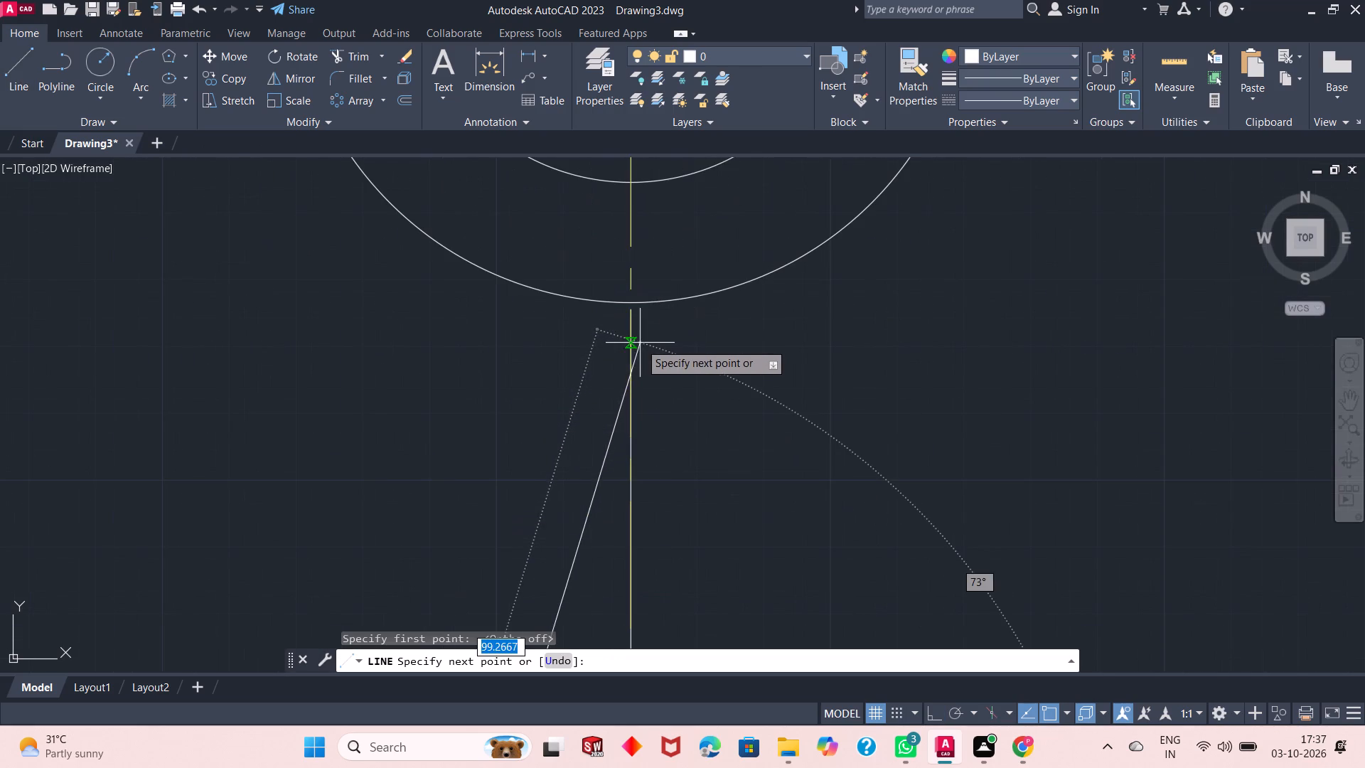
pyautogui.scroll(4, 628, 314)
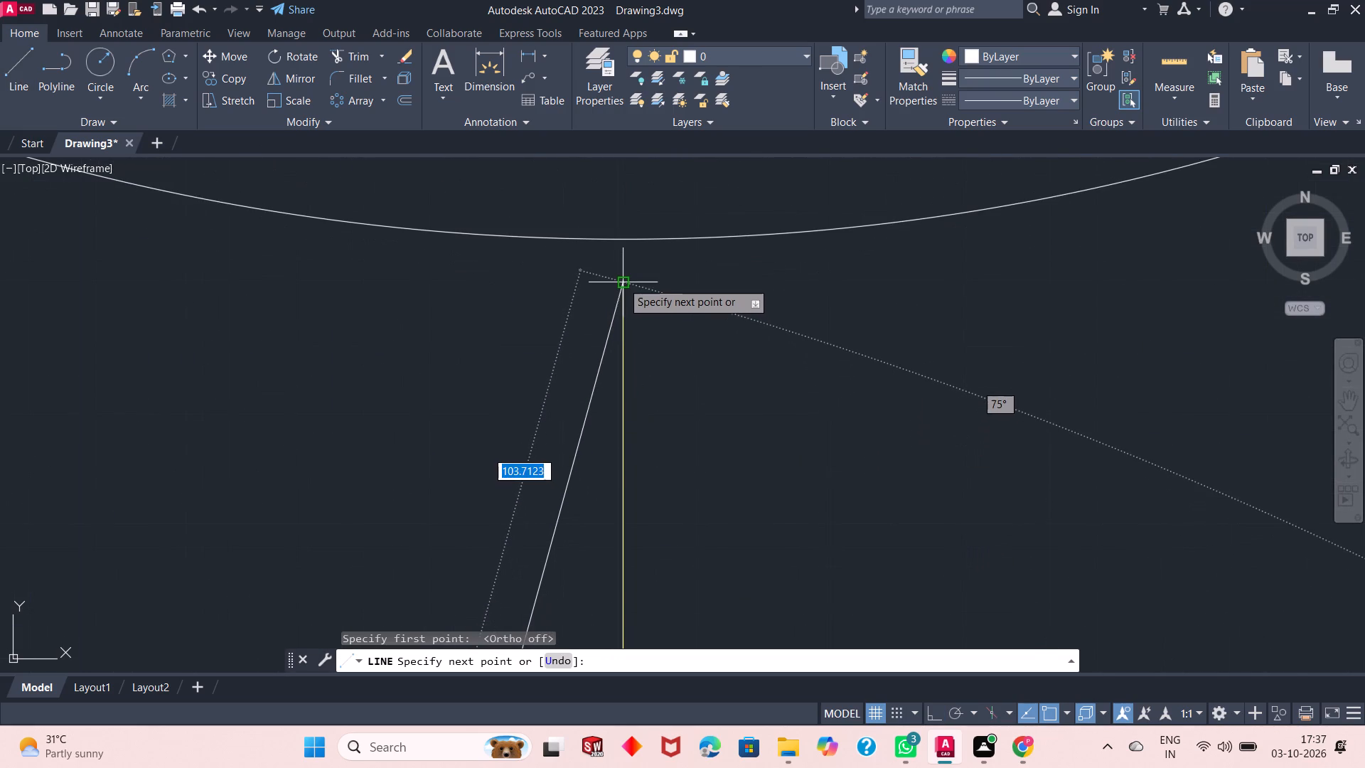
pyautogui.click(622, 282)
pyautogui.scroll(-7, 685, 361)
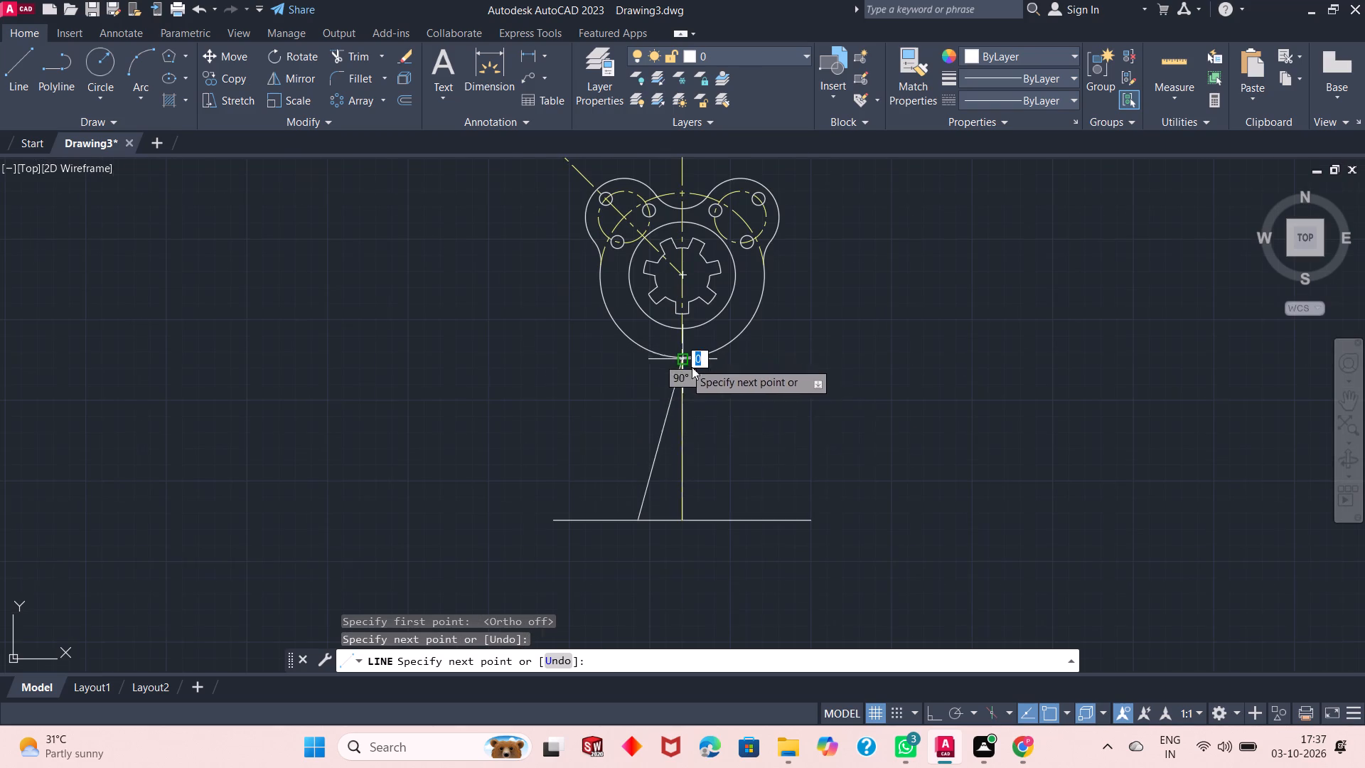
pyautogui.click(729, 520)
pyautogui.press('Escape')
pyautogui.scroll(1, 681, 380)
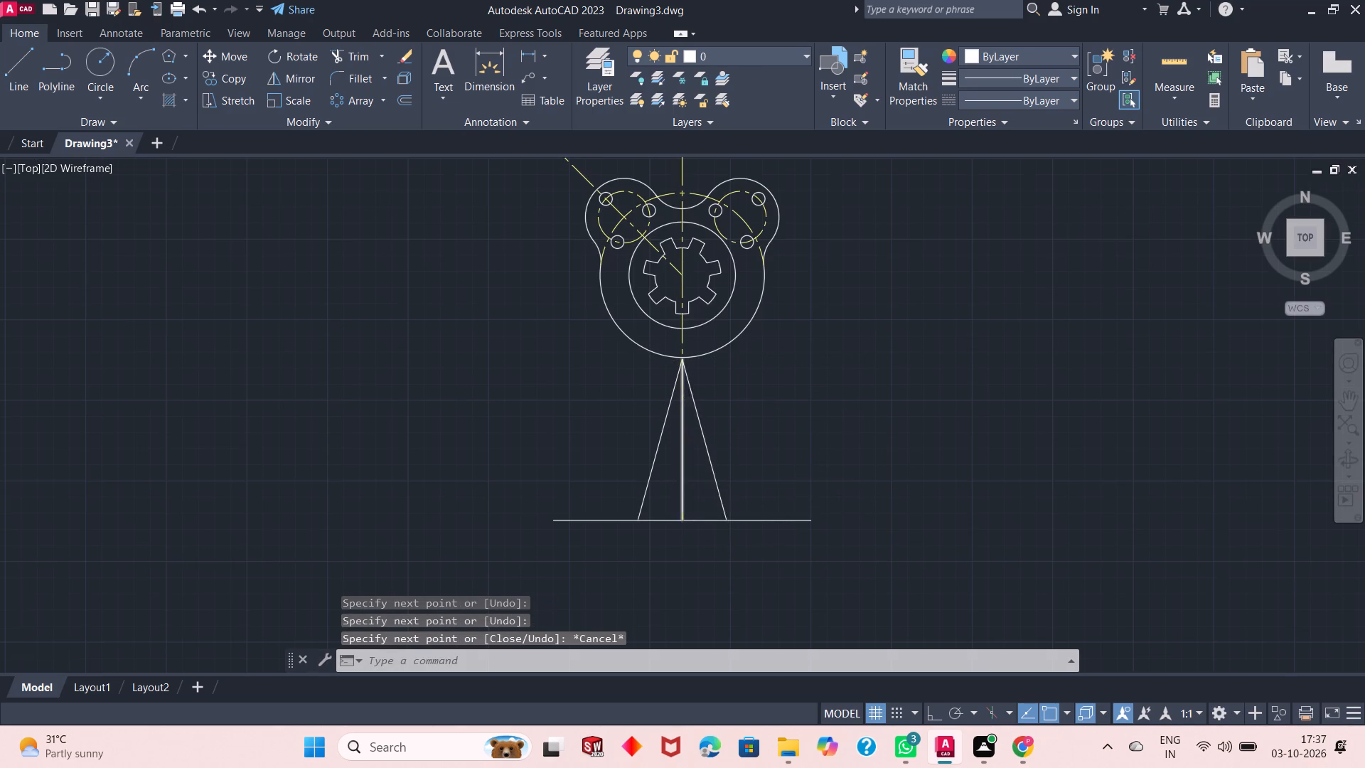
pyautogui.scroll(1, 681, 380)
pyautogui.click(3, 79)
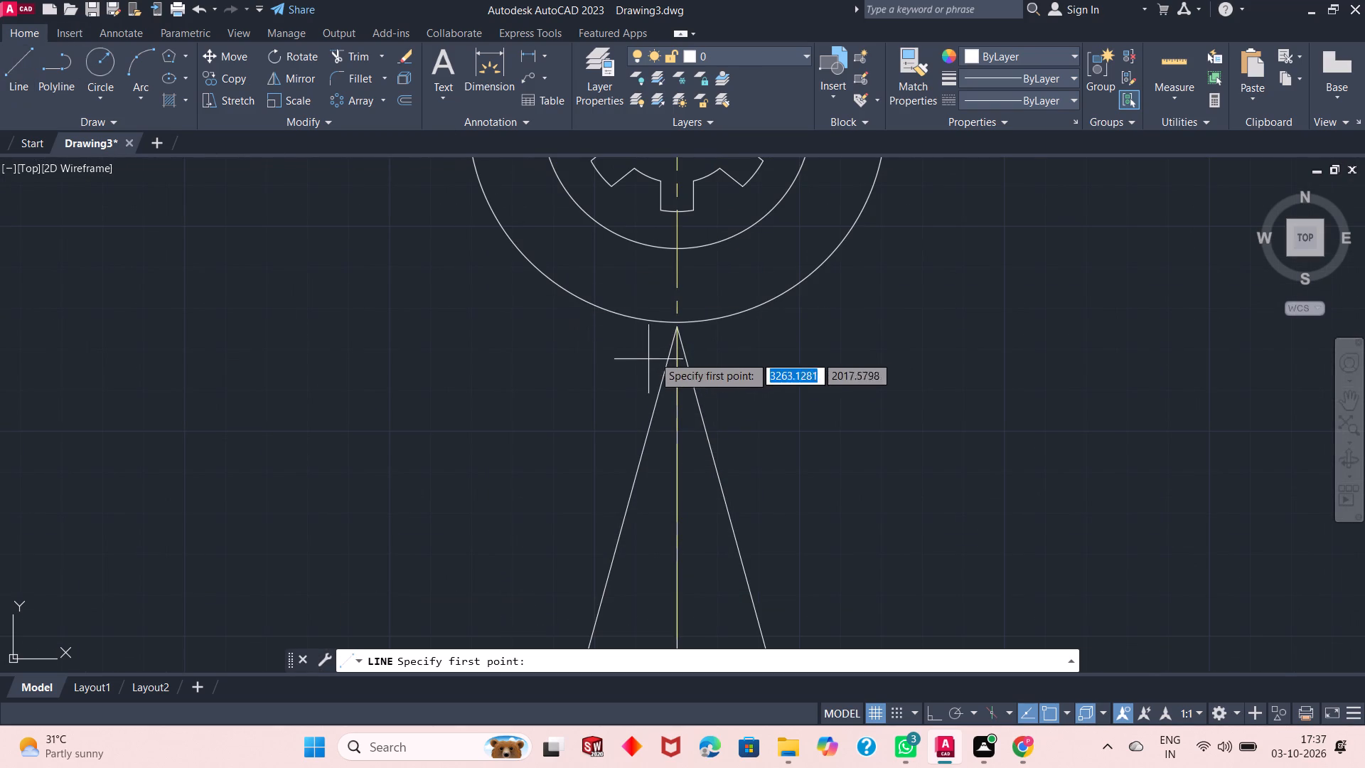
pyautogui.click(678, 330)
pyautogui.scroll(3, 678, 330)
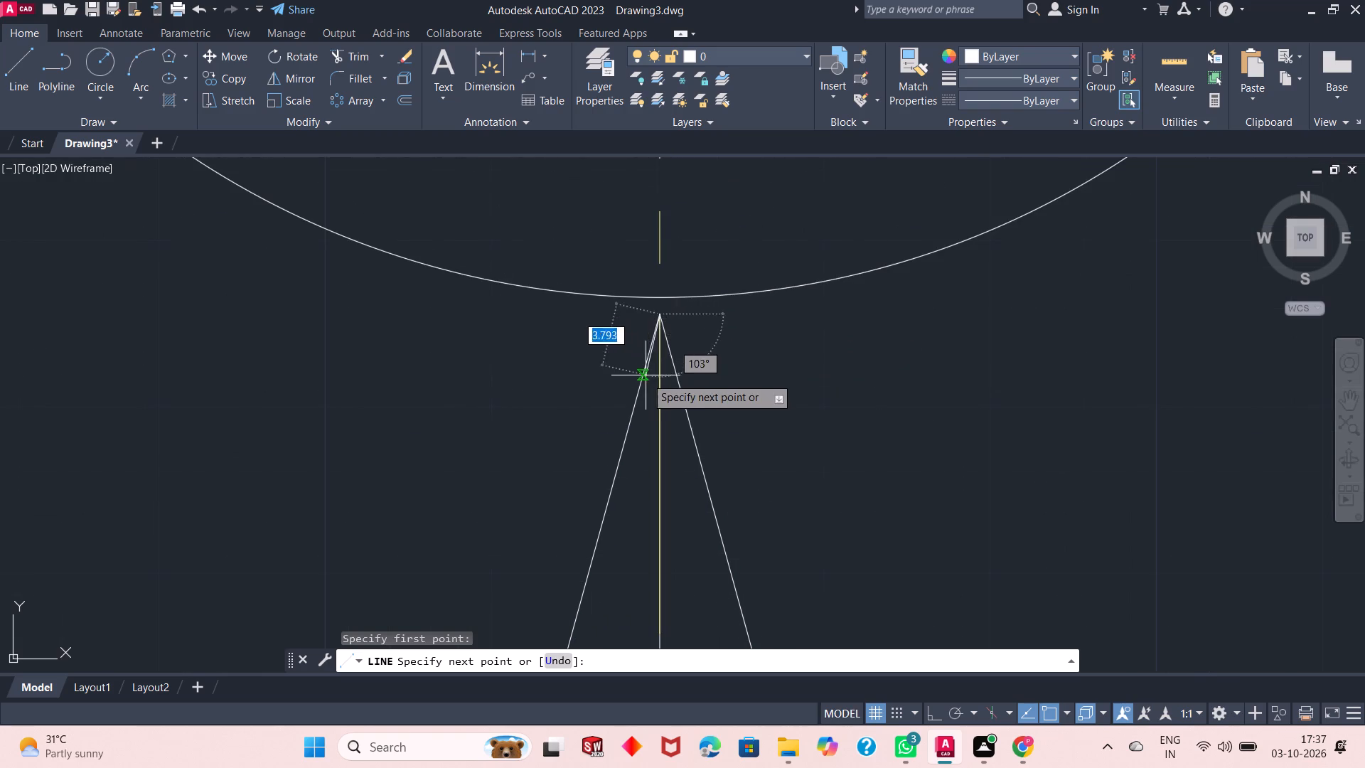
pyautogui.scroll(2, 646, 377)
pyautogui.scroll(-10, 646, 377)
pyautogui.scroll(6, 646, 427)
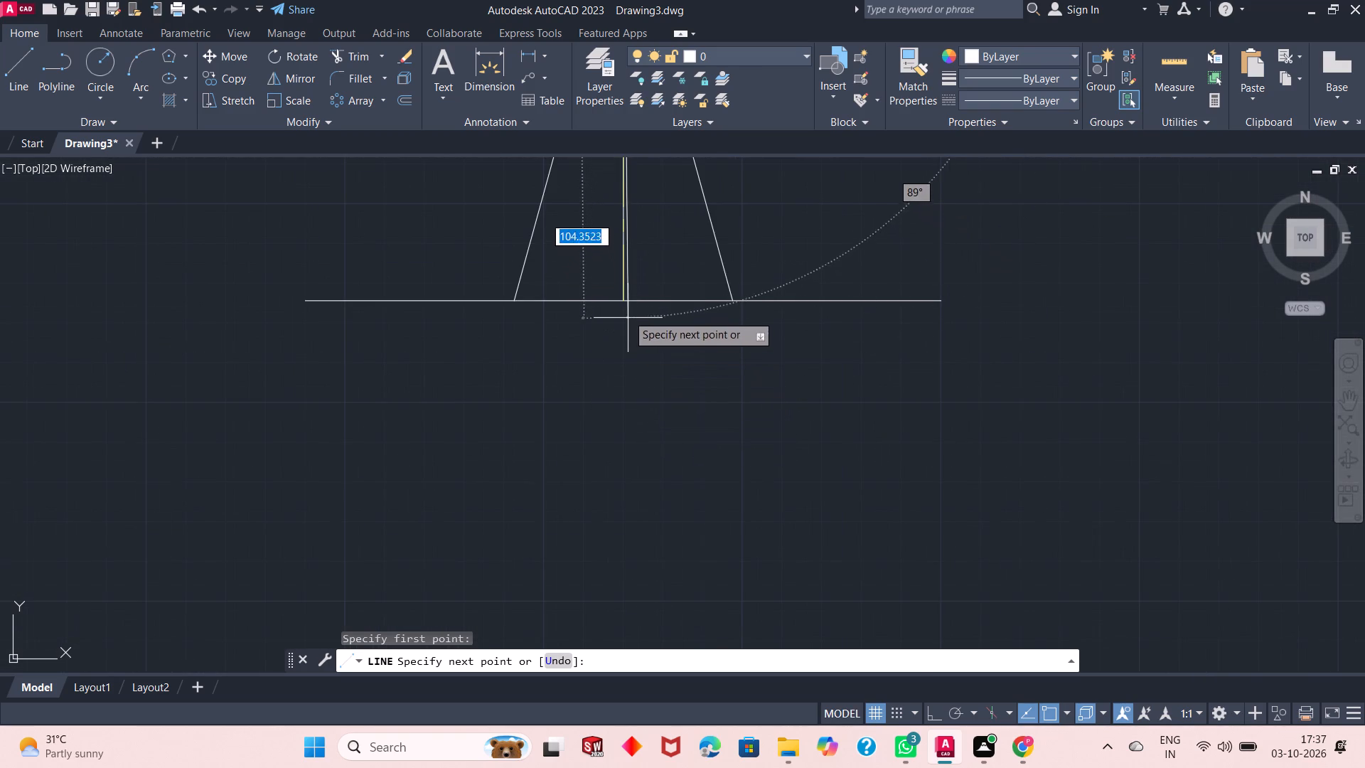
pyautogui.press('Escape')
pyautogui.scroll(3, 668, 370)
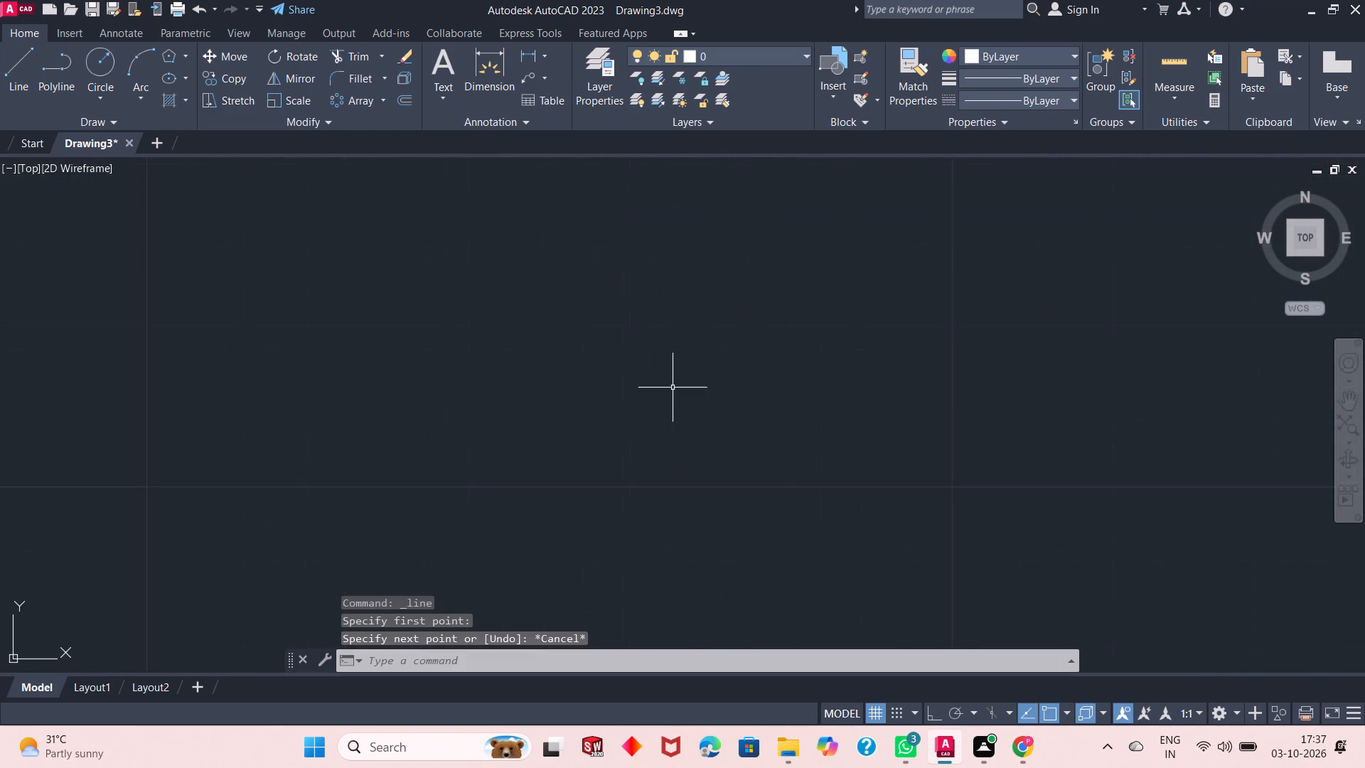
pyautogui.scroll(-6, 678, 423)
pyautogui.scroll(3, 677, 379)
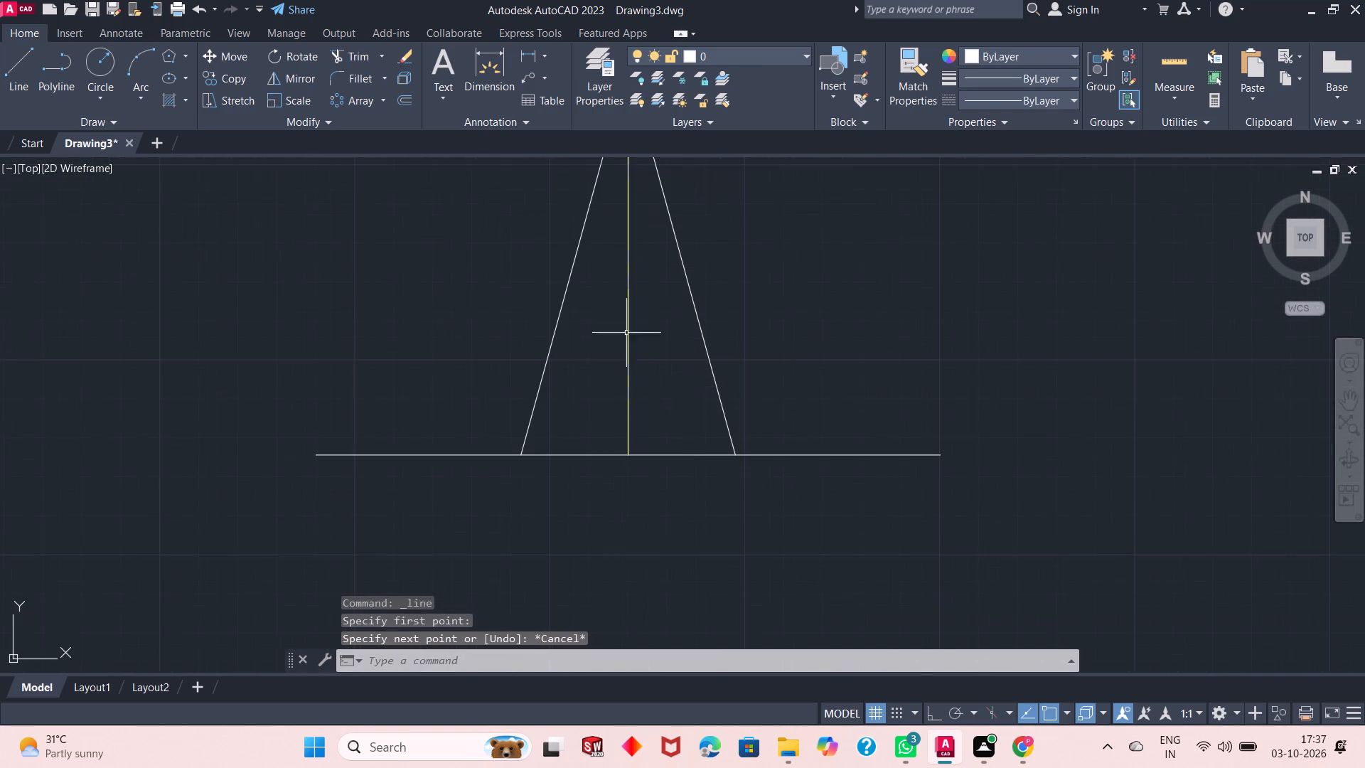
# Draw a 16-long horizontal line inward along the base line from each of its two outer ends.
pyautogui.click(19, 85)
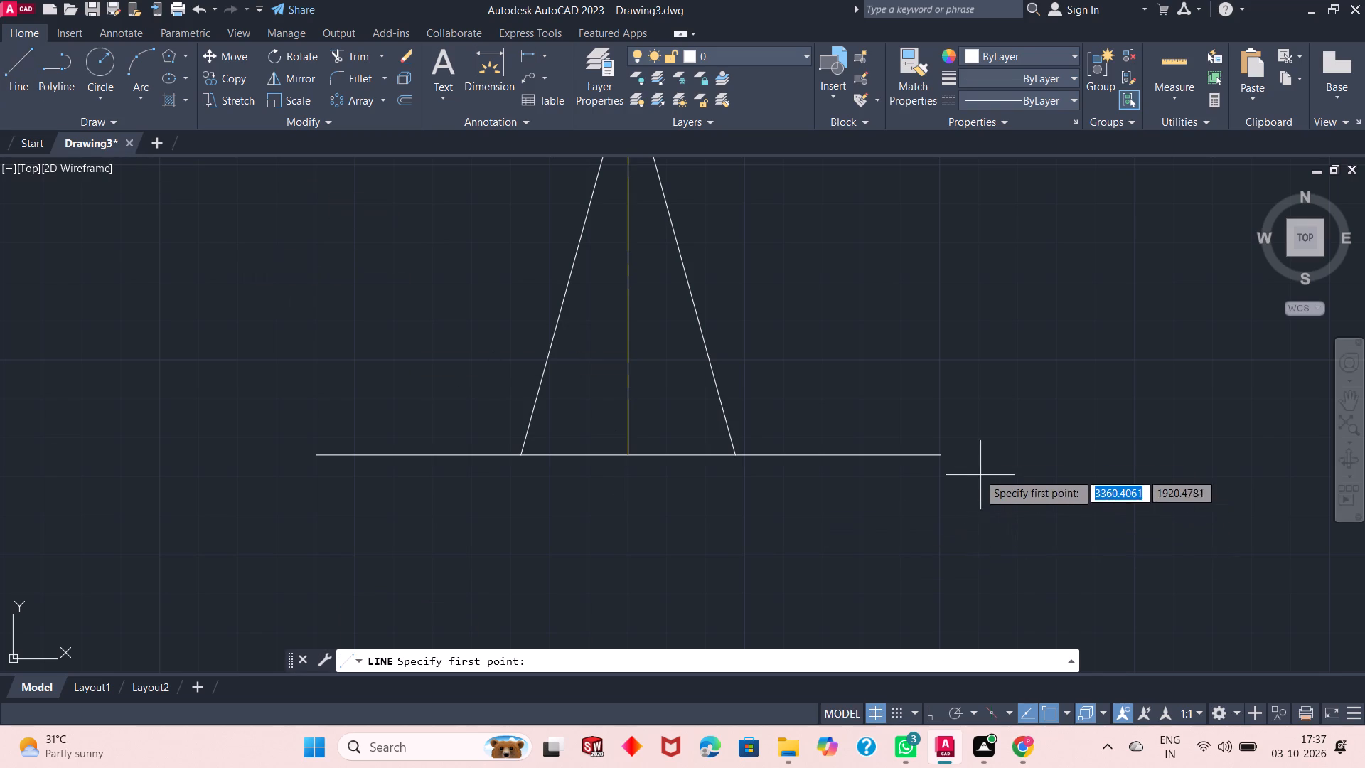
pyautogui.click(938, 456)
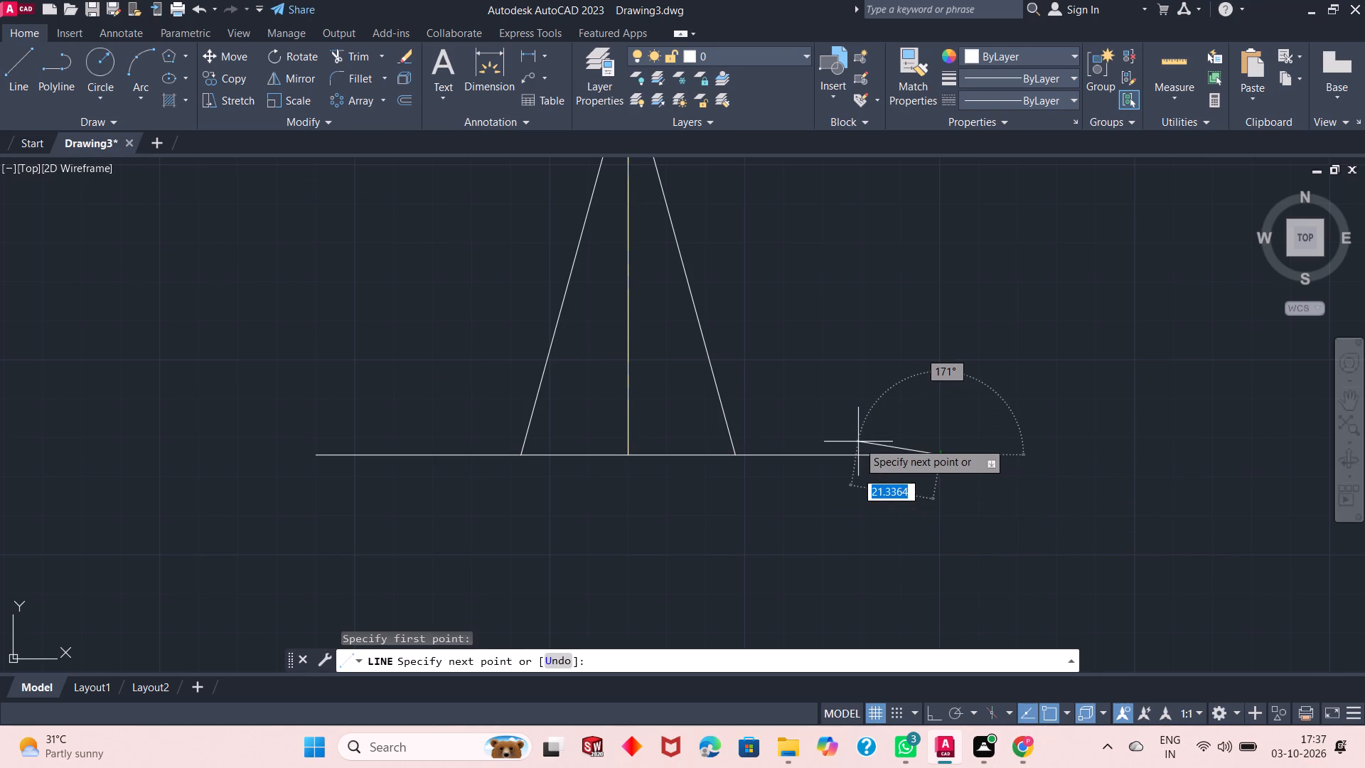
pyautogui.press('F8')
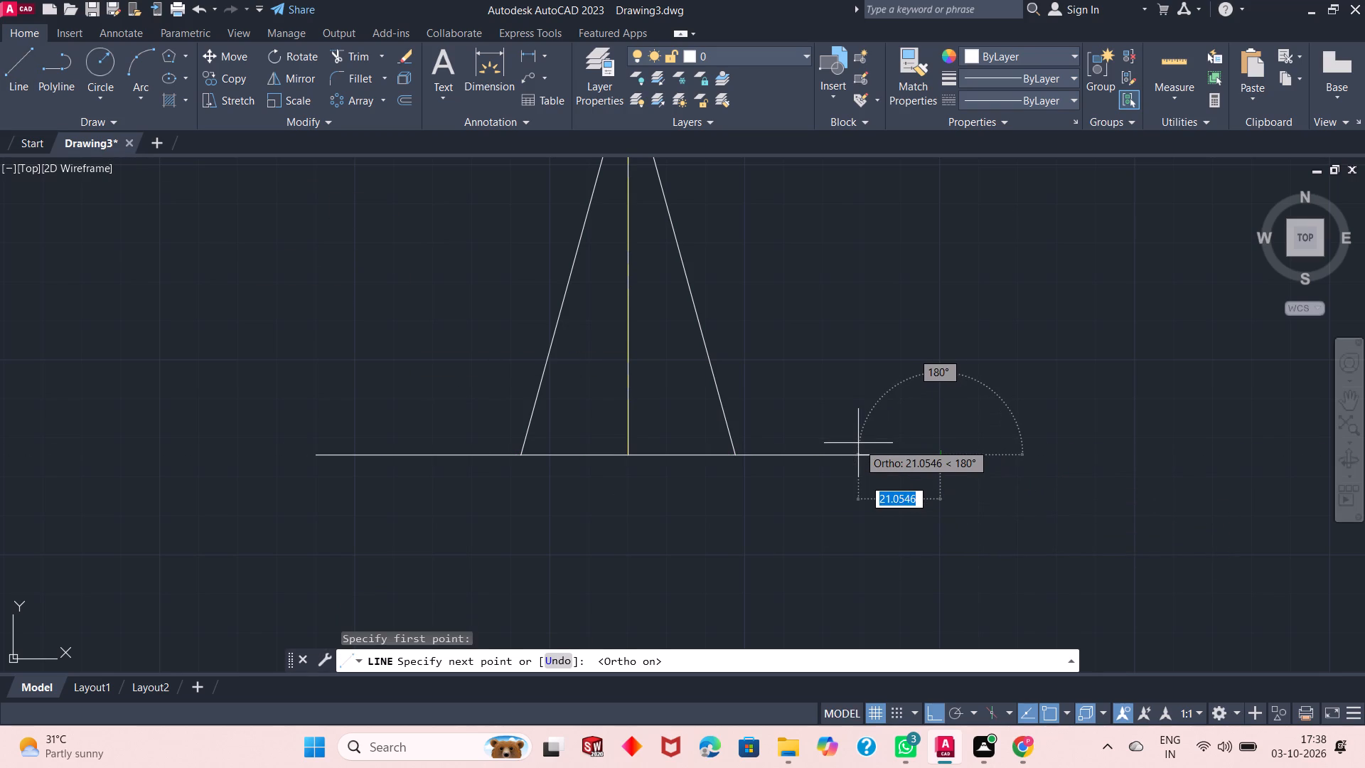
pyautogui.write('16')
pyautogui.press('Return')
pyautogui.press('Return')
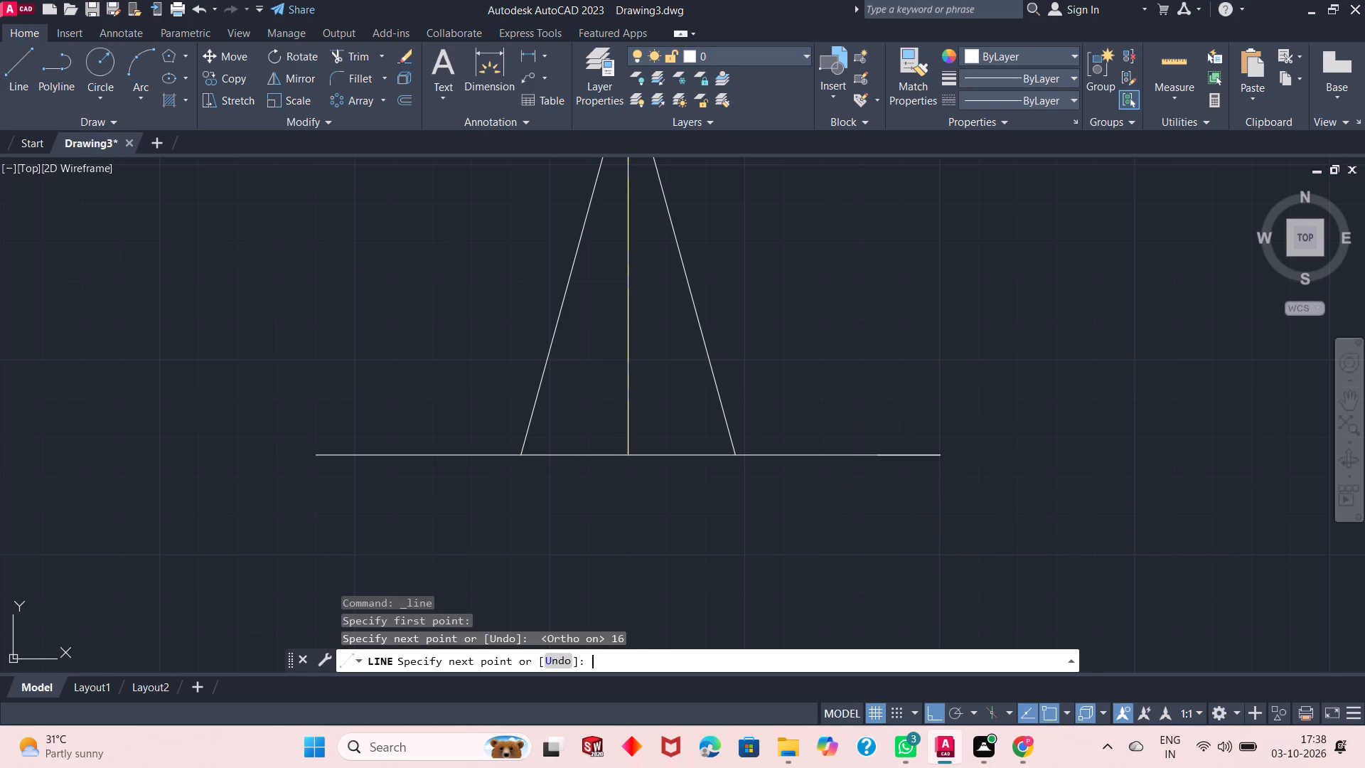
pyautogui.press('Return')
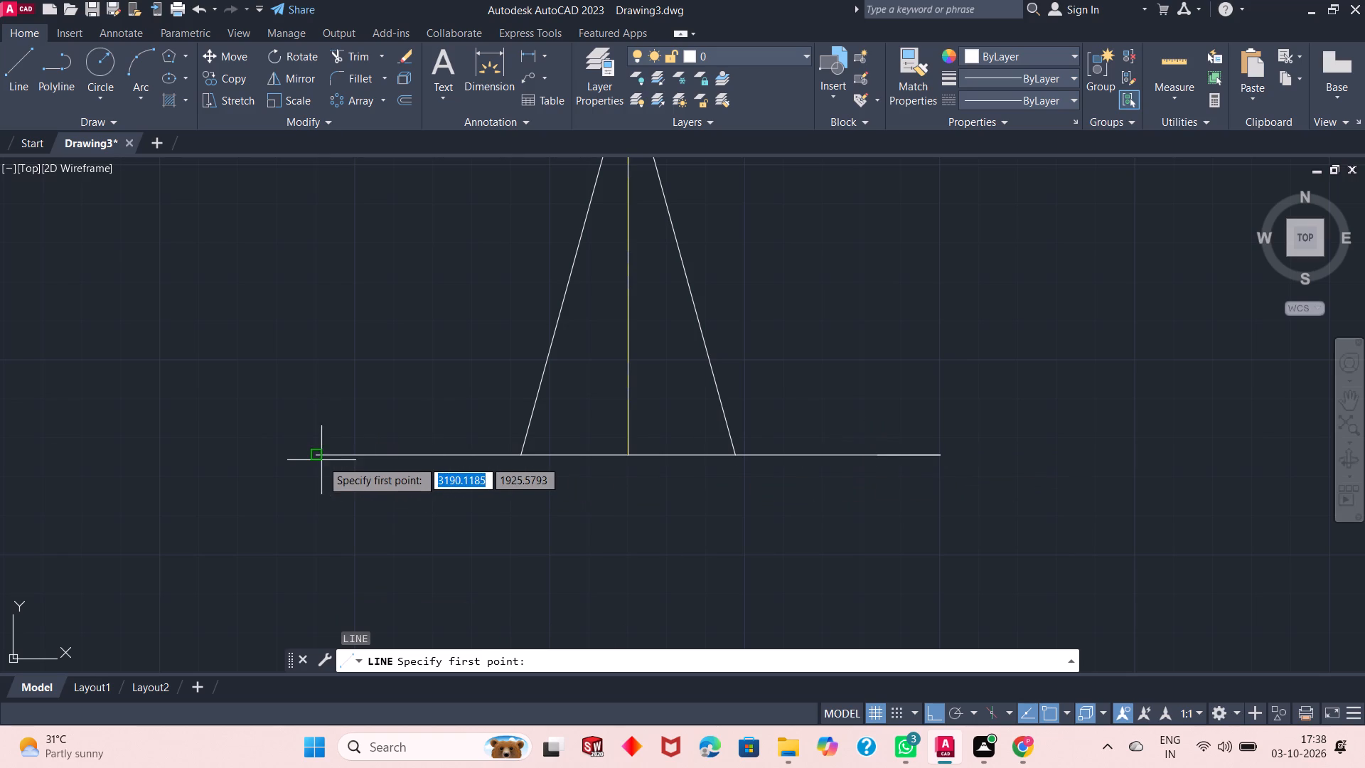
pyautogui.click(318, 459)
pyautogui.write('16')
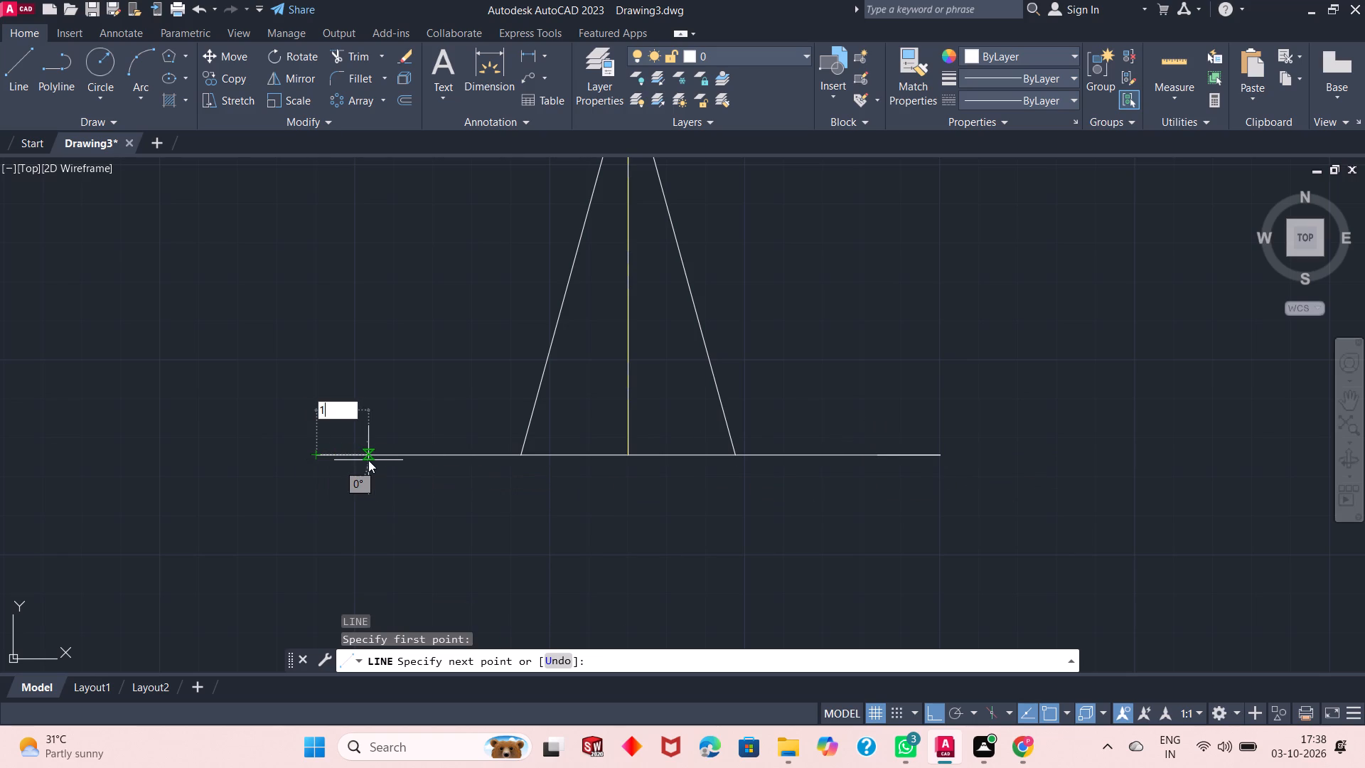
pyautogui.press('Return')
pyautogui.press('Return')
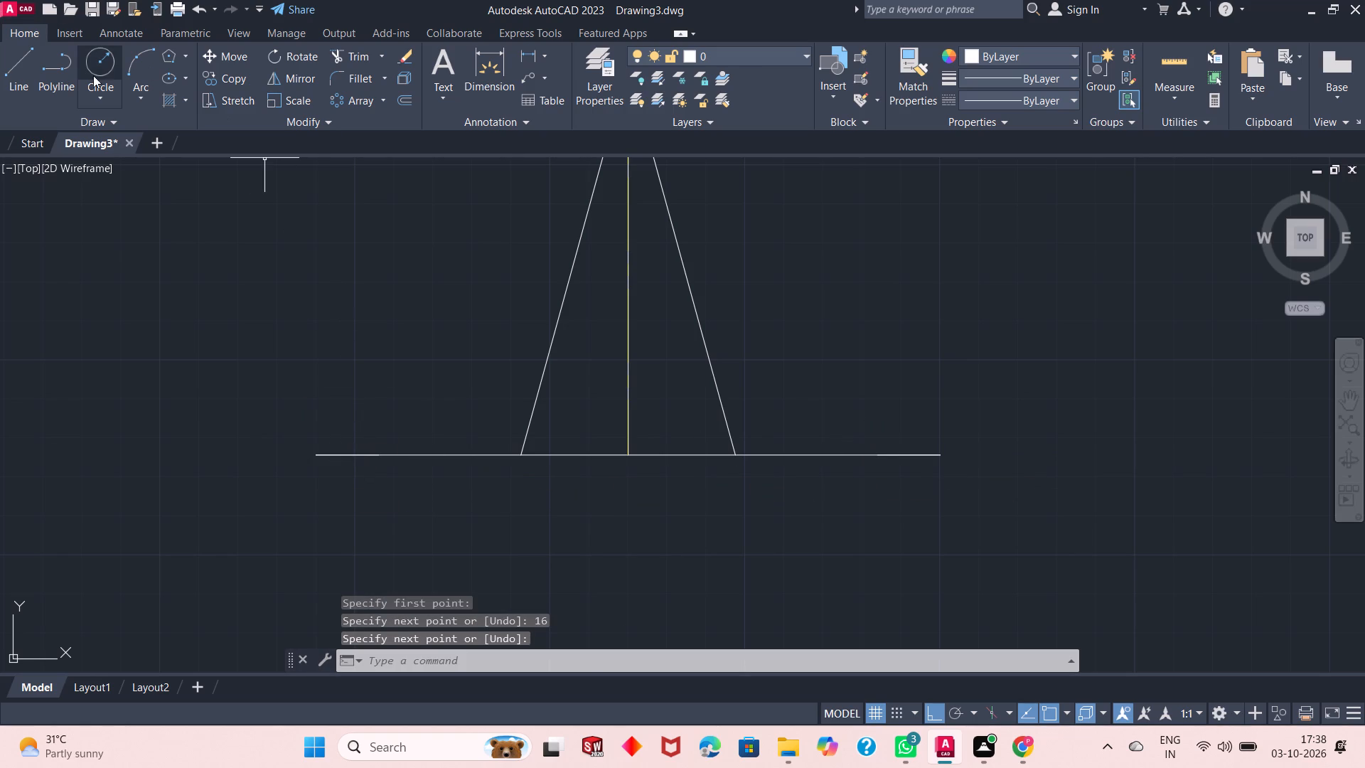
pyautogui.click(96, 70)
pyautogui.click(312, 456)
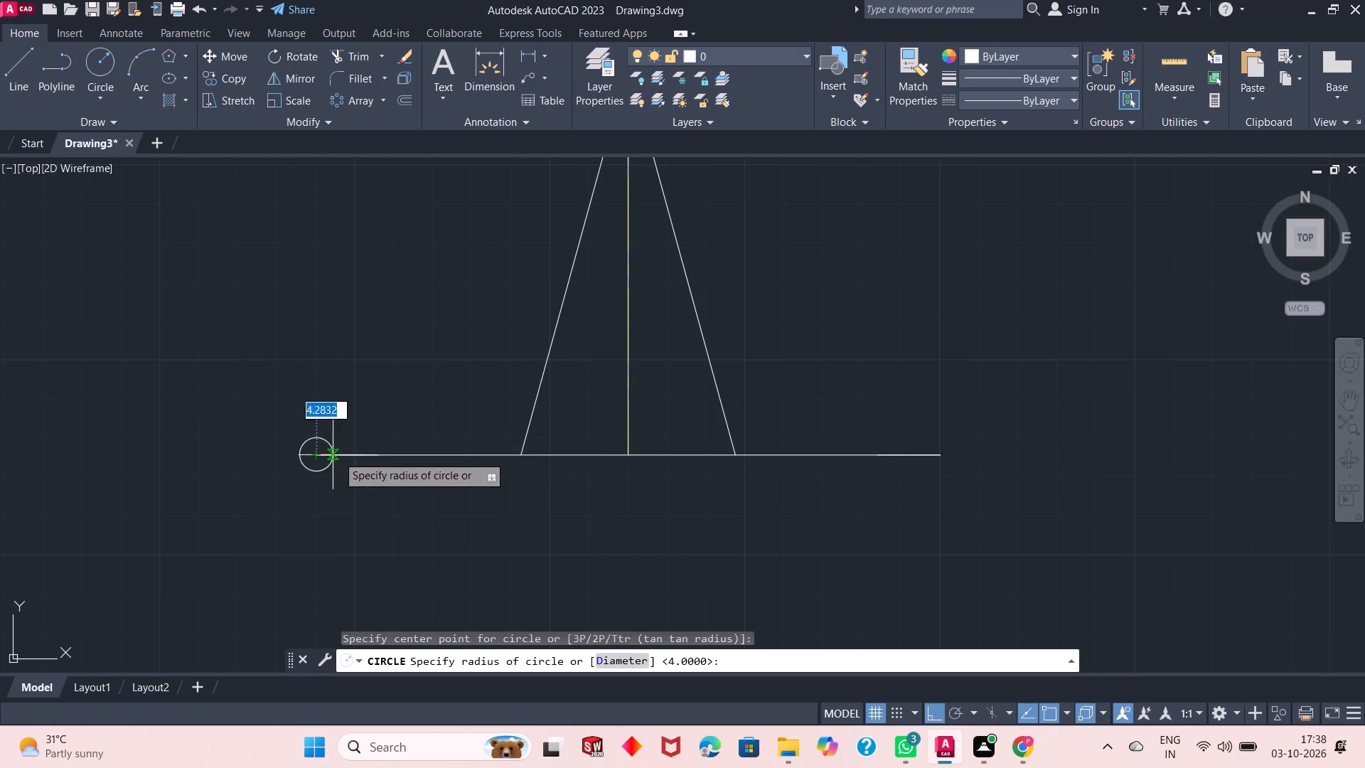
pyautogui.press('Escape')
# Draw a circle of radius 16 centered on each short line's inner end, reaching out to the base line's end.
pyautogui.click(82, 69)
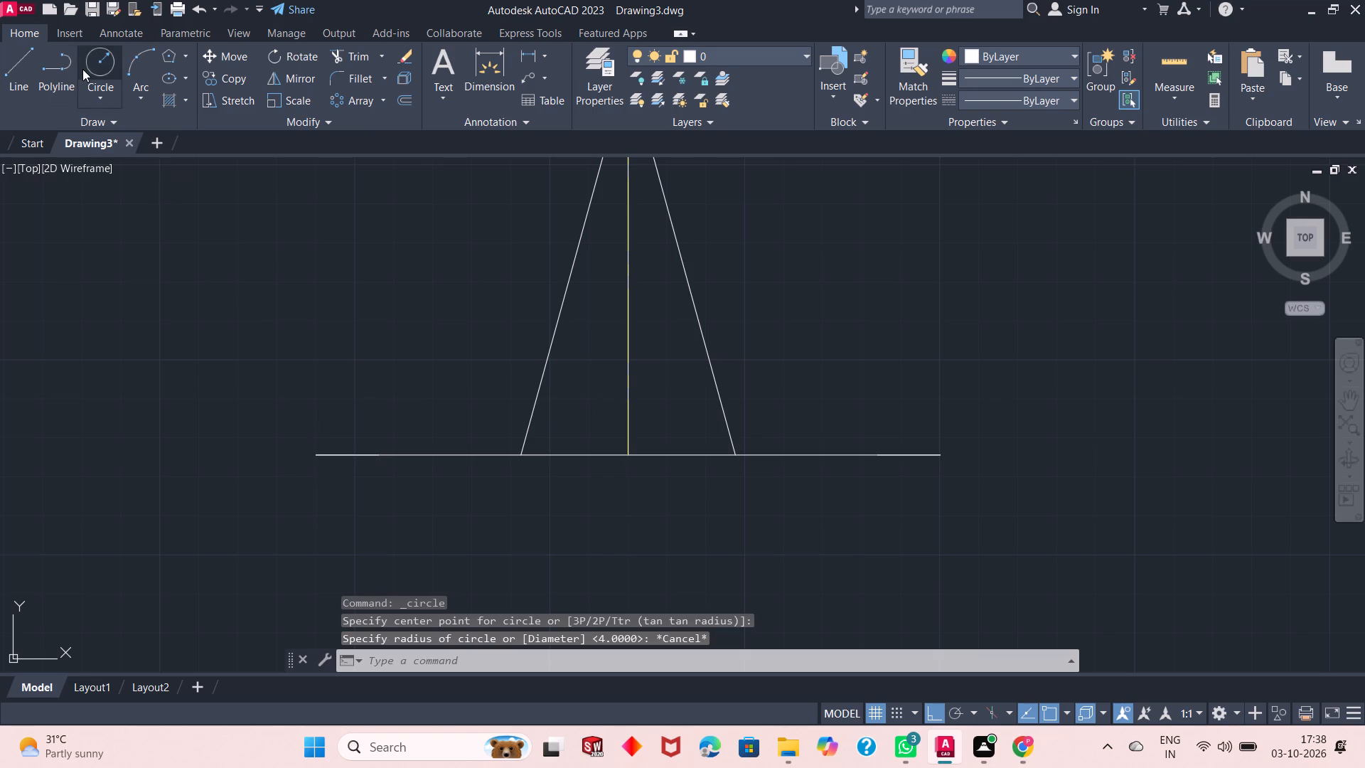
pyautogui.click(375, 457)
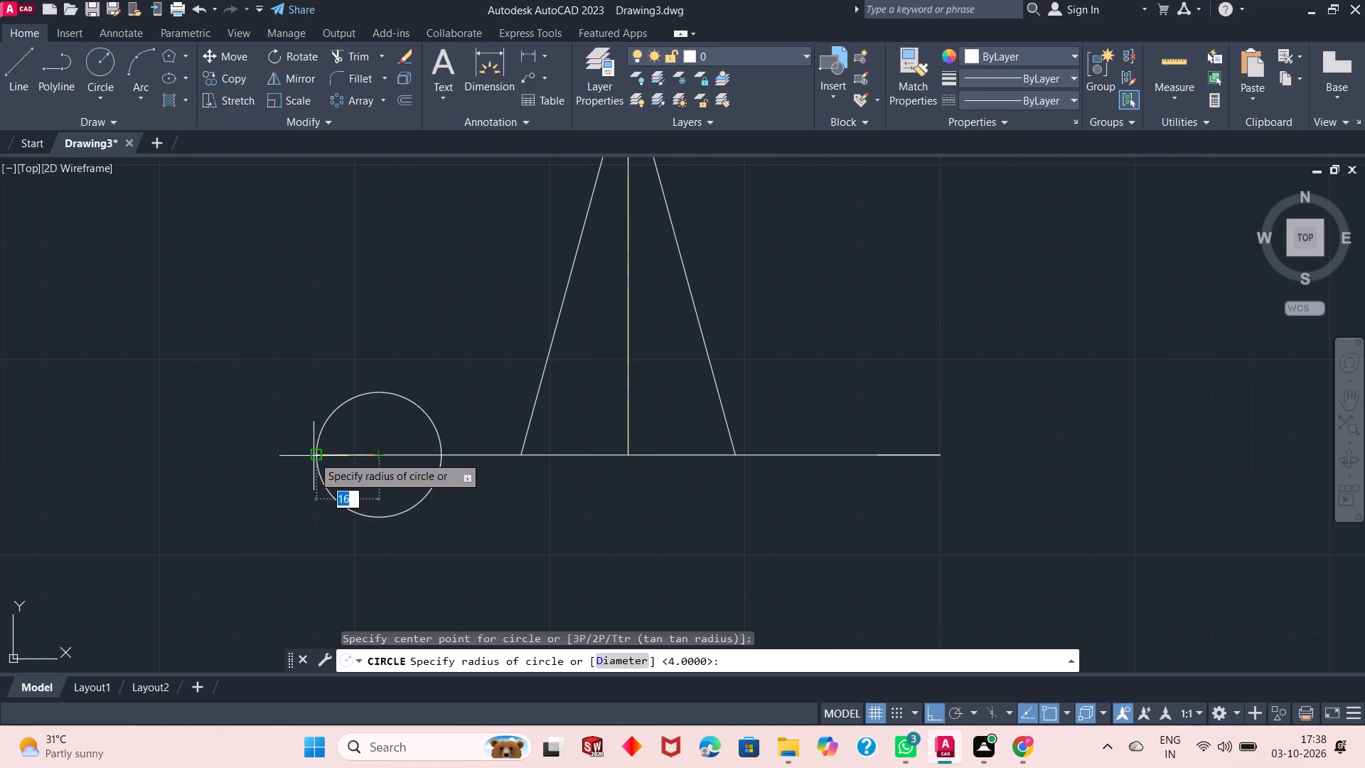
pyautogui.click(314, 456)
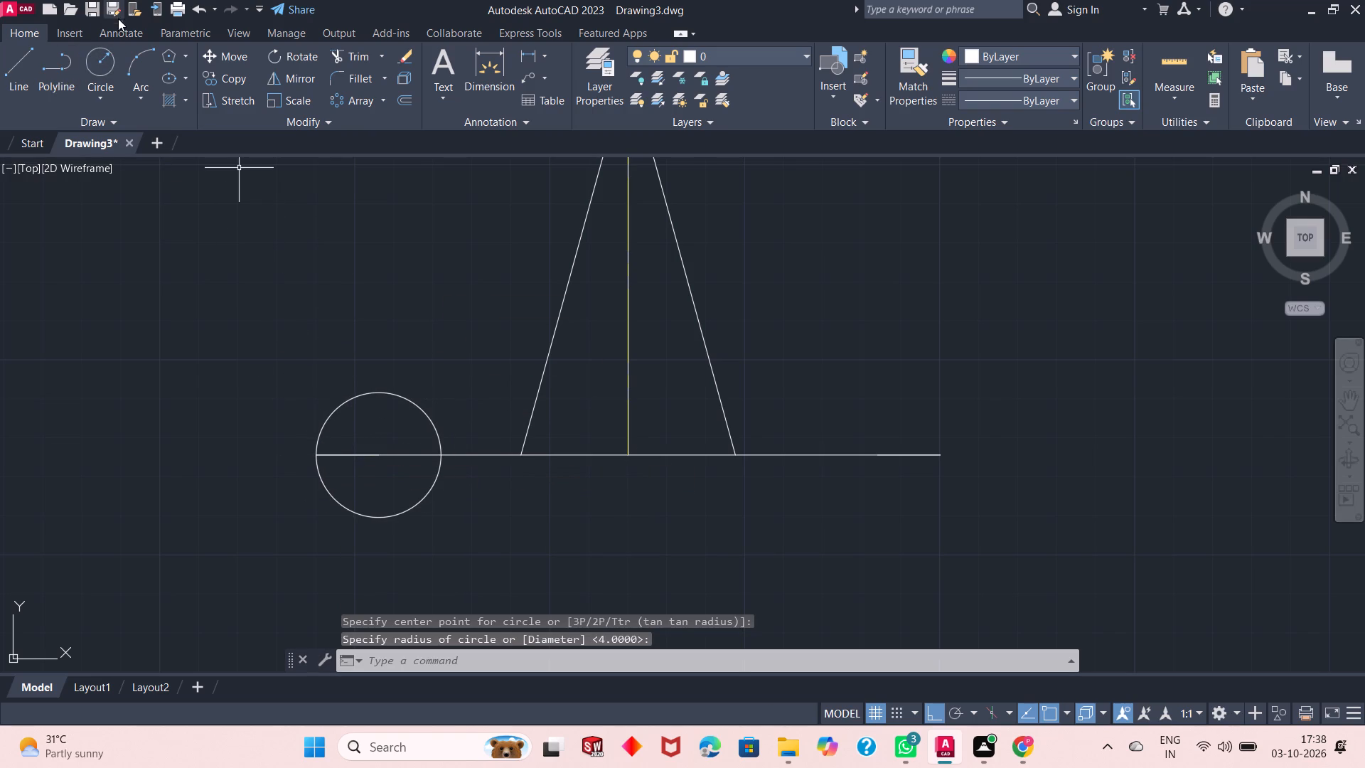
pyautogui.click(108, 63)
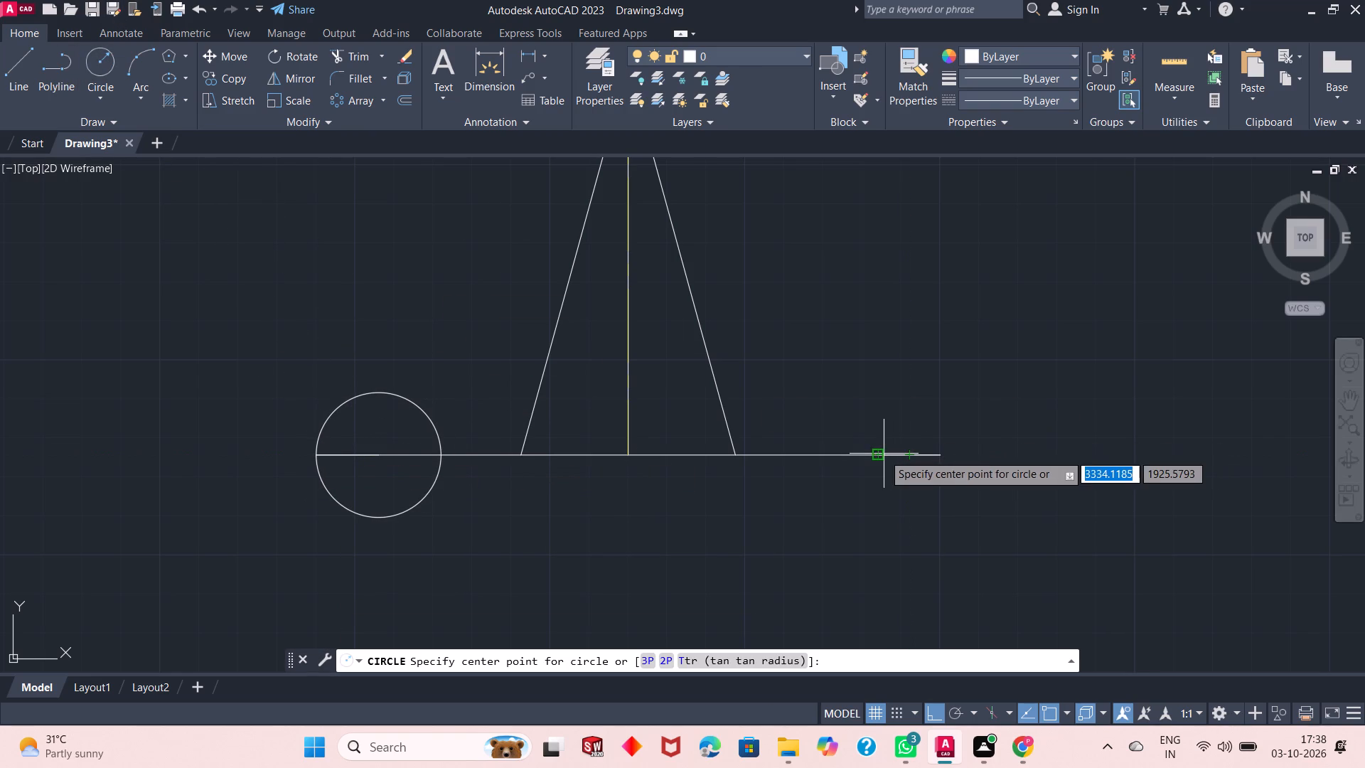
pyautogui.click(881, 454)
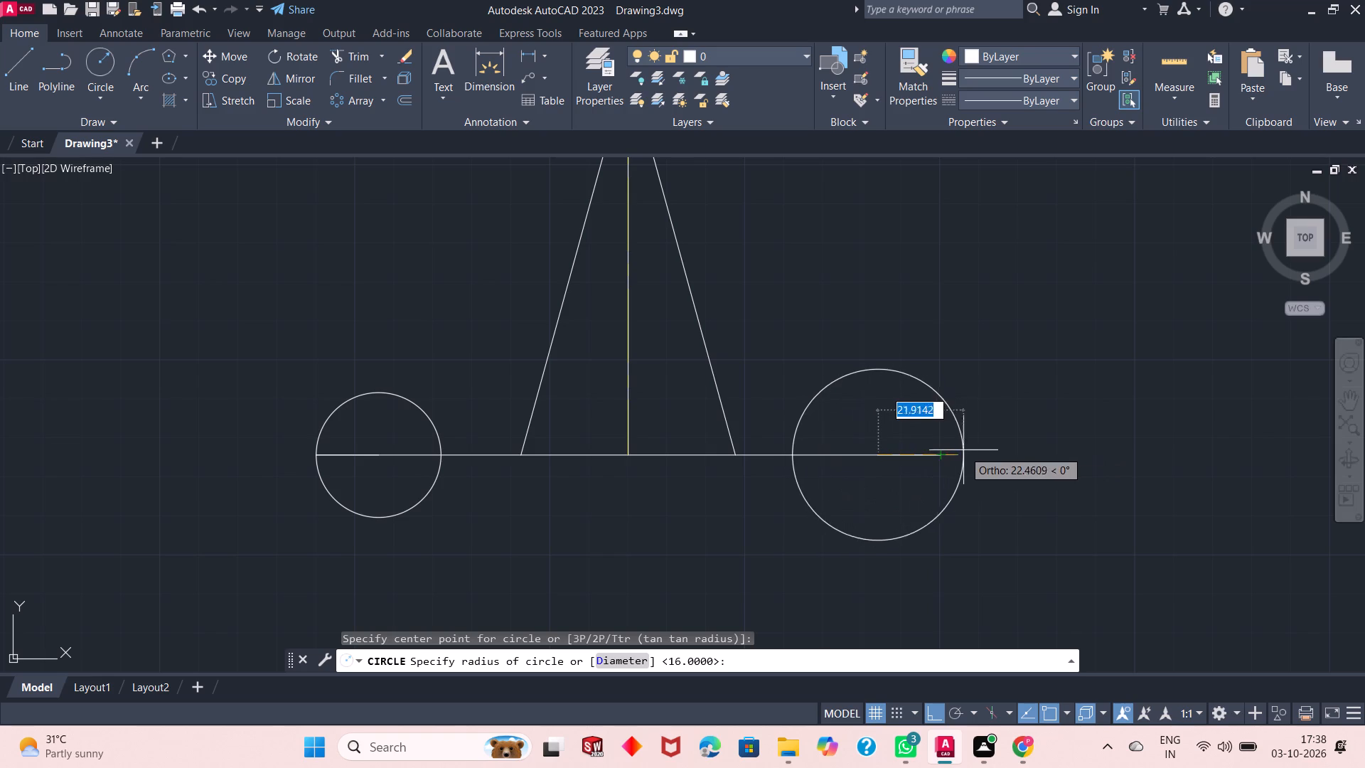
pyautogui.click(943, 455)
pyautogui.scroll(-1, 776, 540)
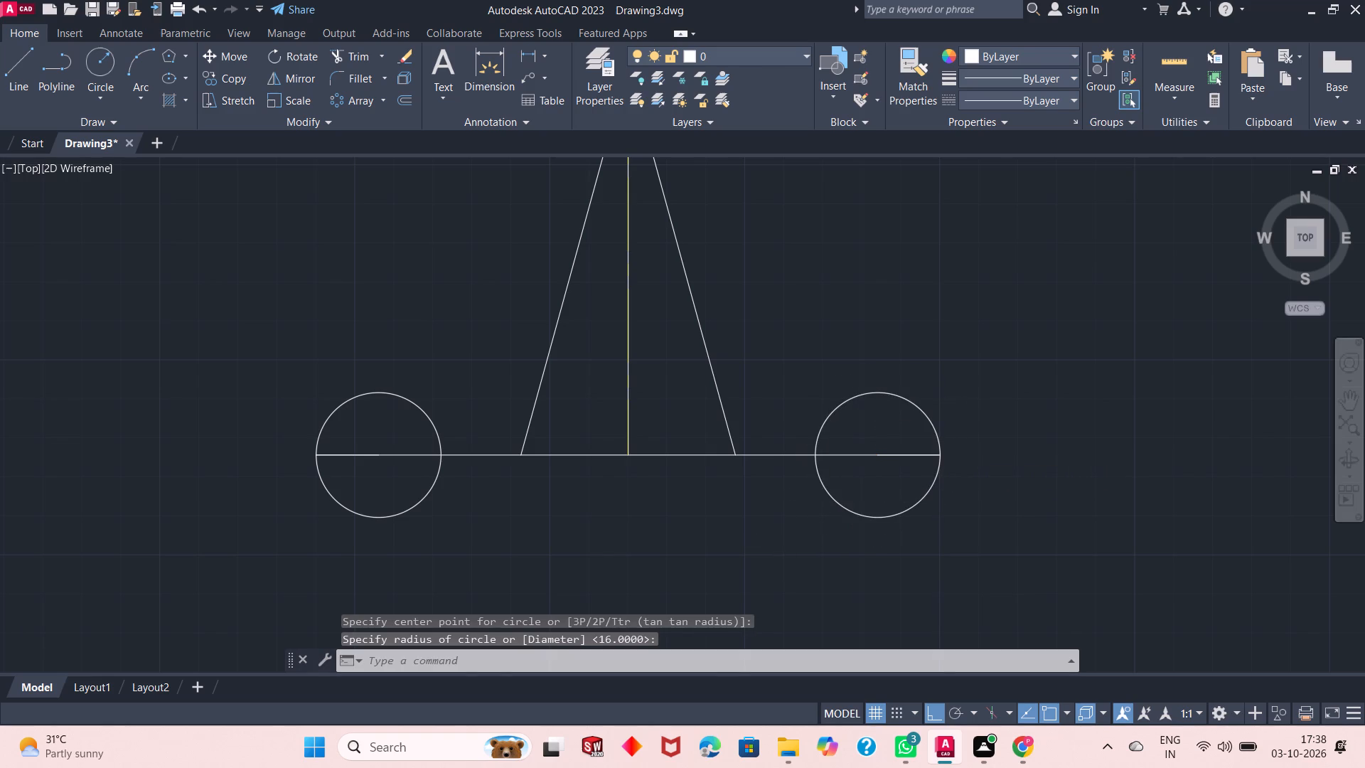
# Trim away the base line between the slanted lines, the solid vertical line, and the duplicate 16-long lines inside both circles.
pyautogui.click(344, 53)
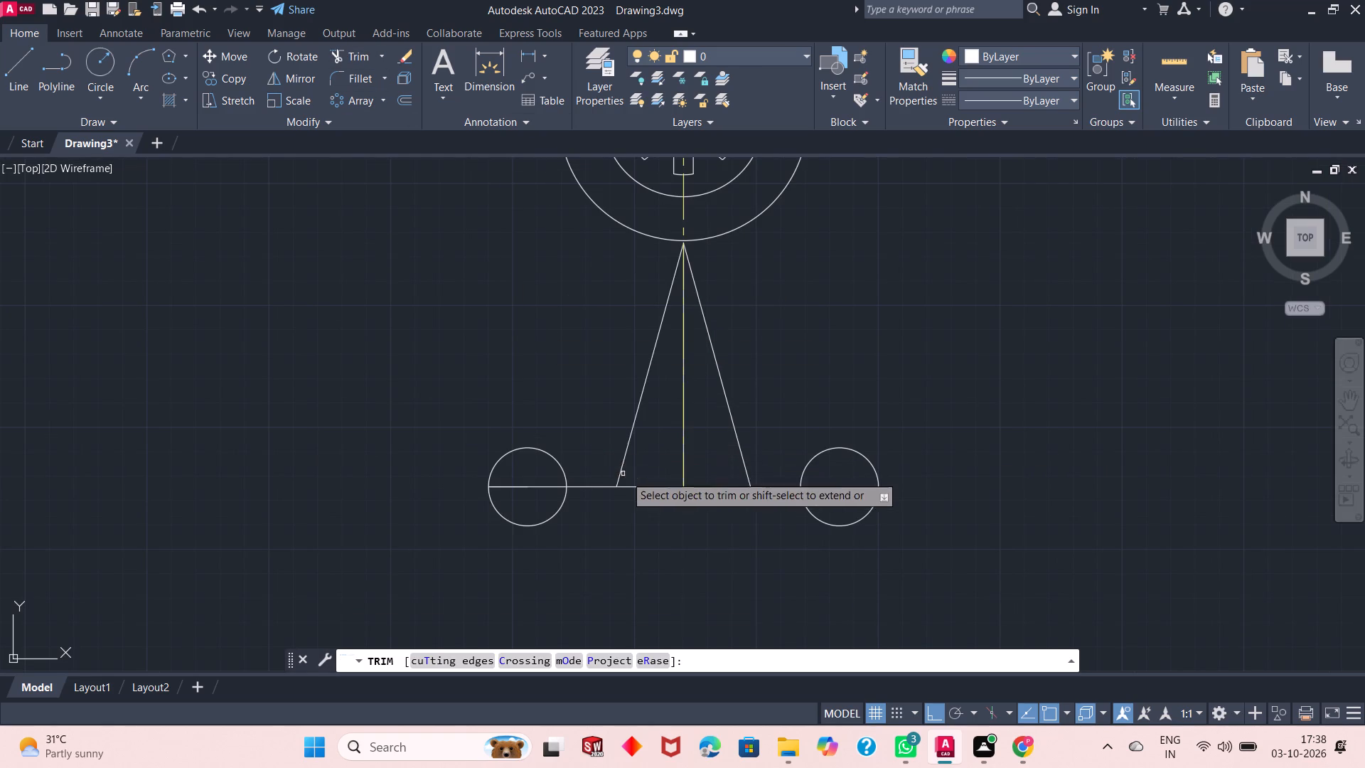
pyautogui.click(653, 490)
pyautogui.click(658, 472)
pyautogui.click(746, 523)
pyautogui.click(721, 475)
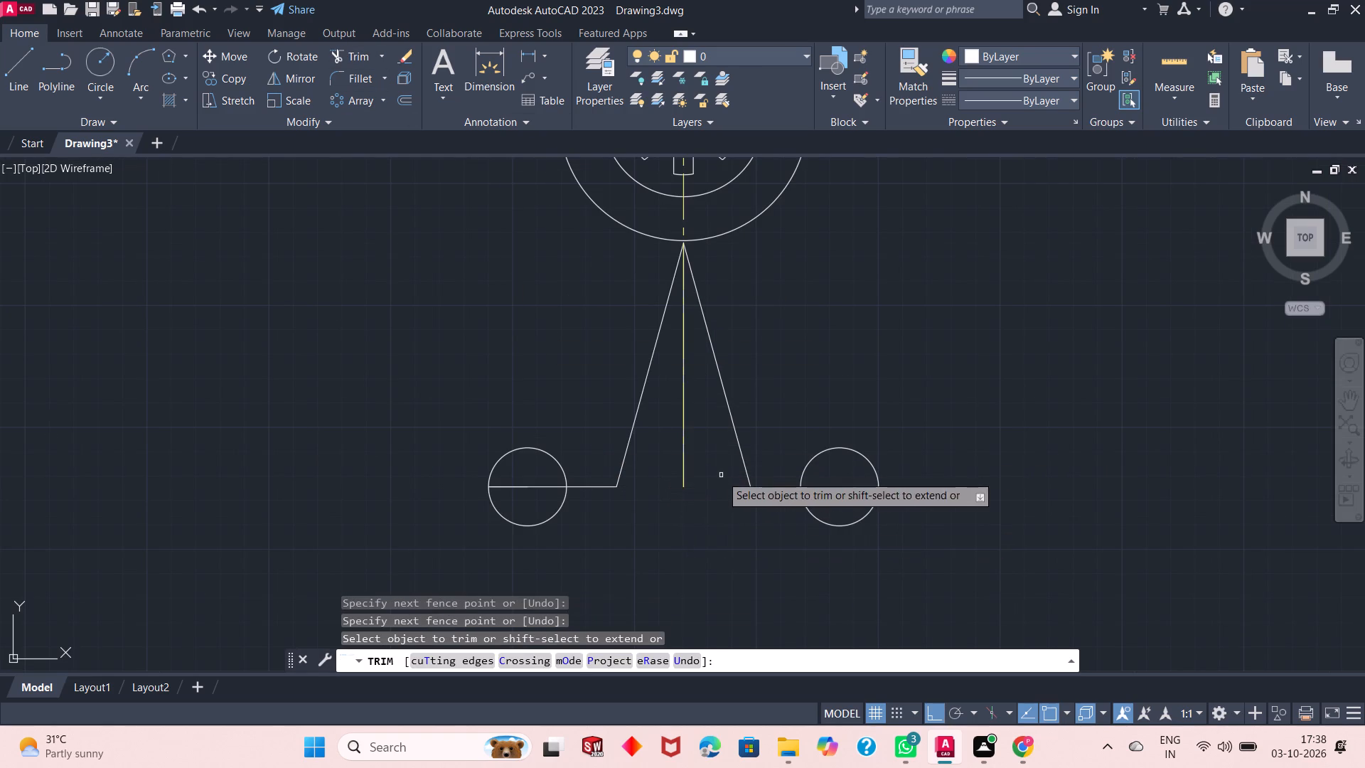
pyautogui.click(684, 418)
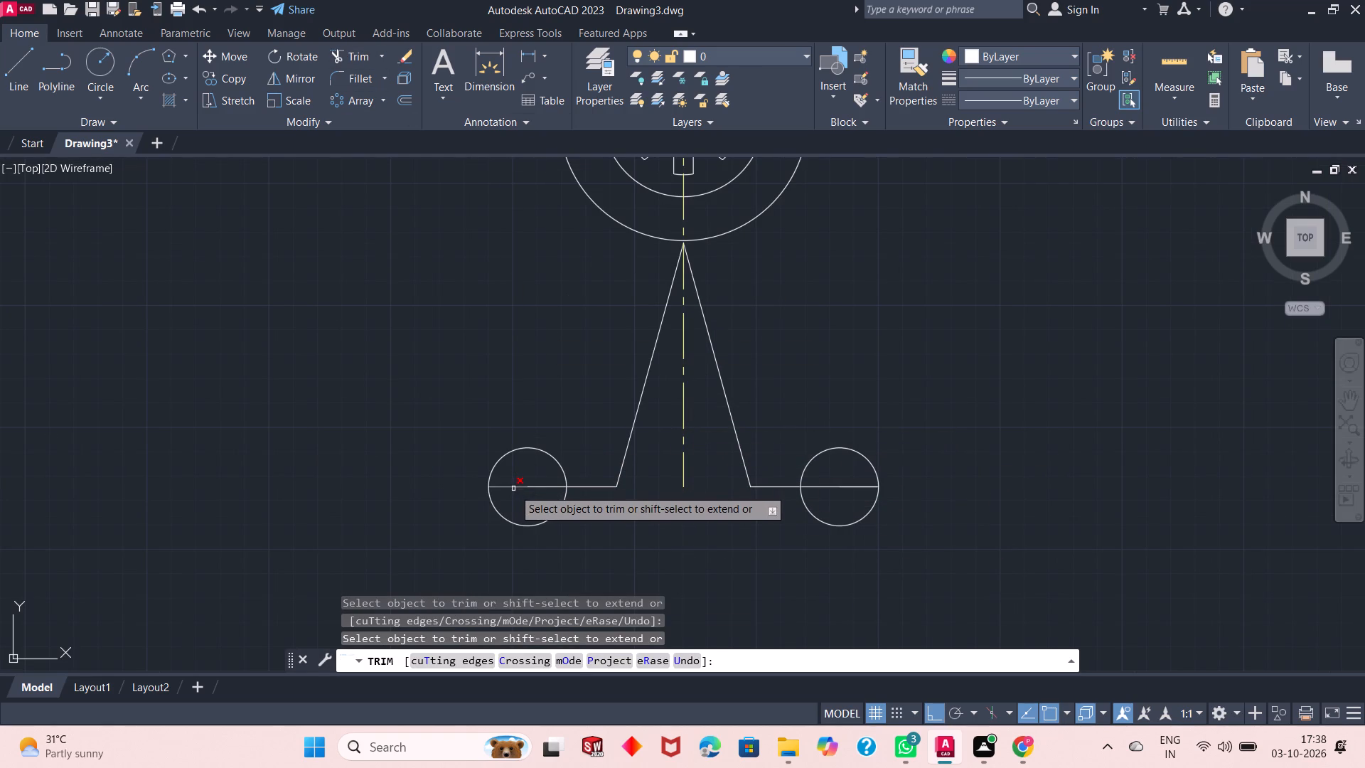
pyautogui.click(513, 489)
pyautogui.click(868, 488)
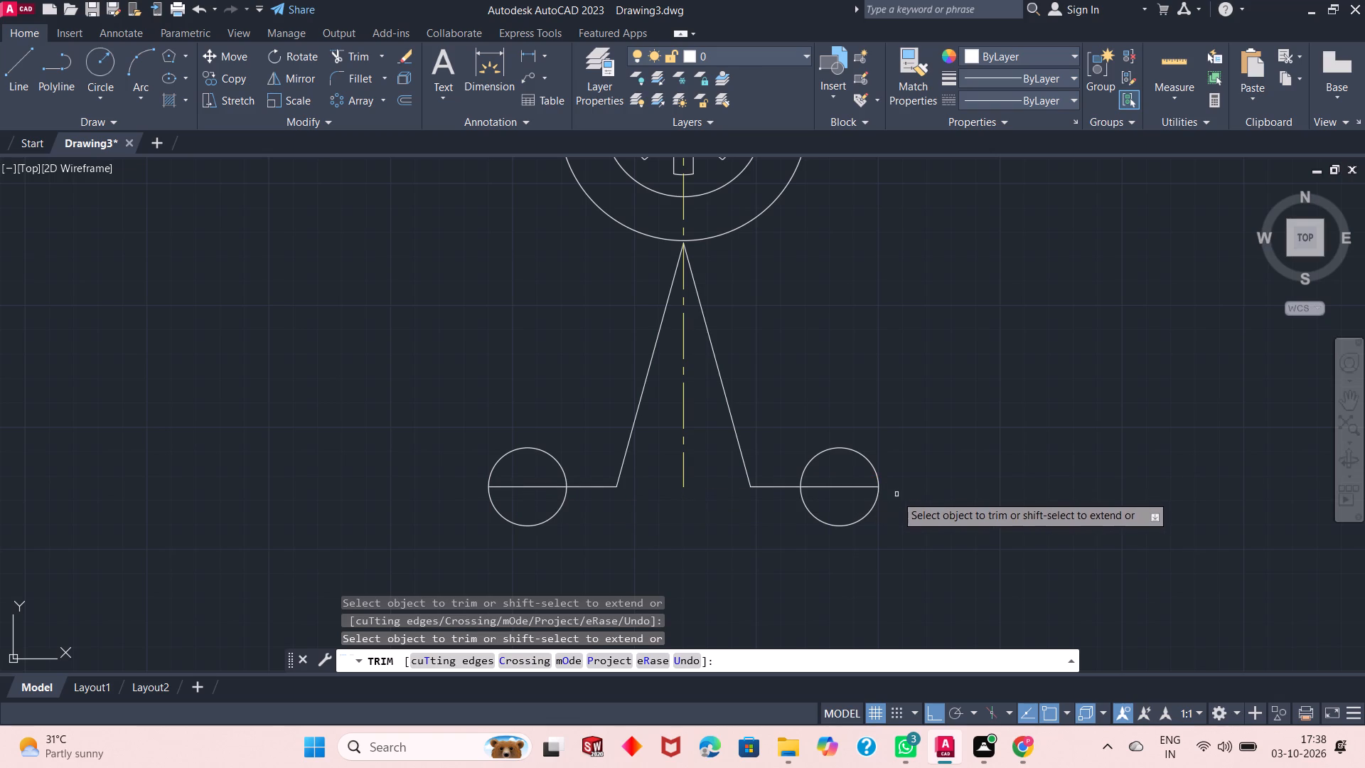
# Trim away the lower halves of both foot circles below the base line.
pyautogui.scroll(-1, 896, 513)
pyautogui.click(870, 515)
pyautogui.click(845, 536)
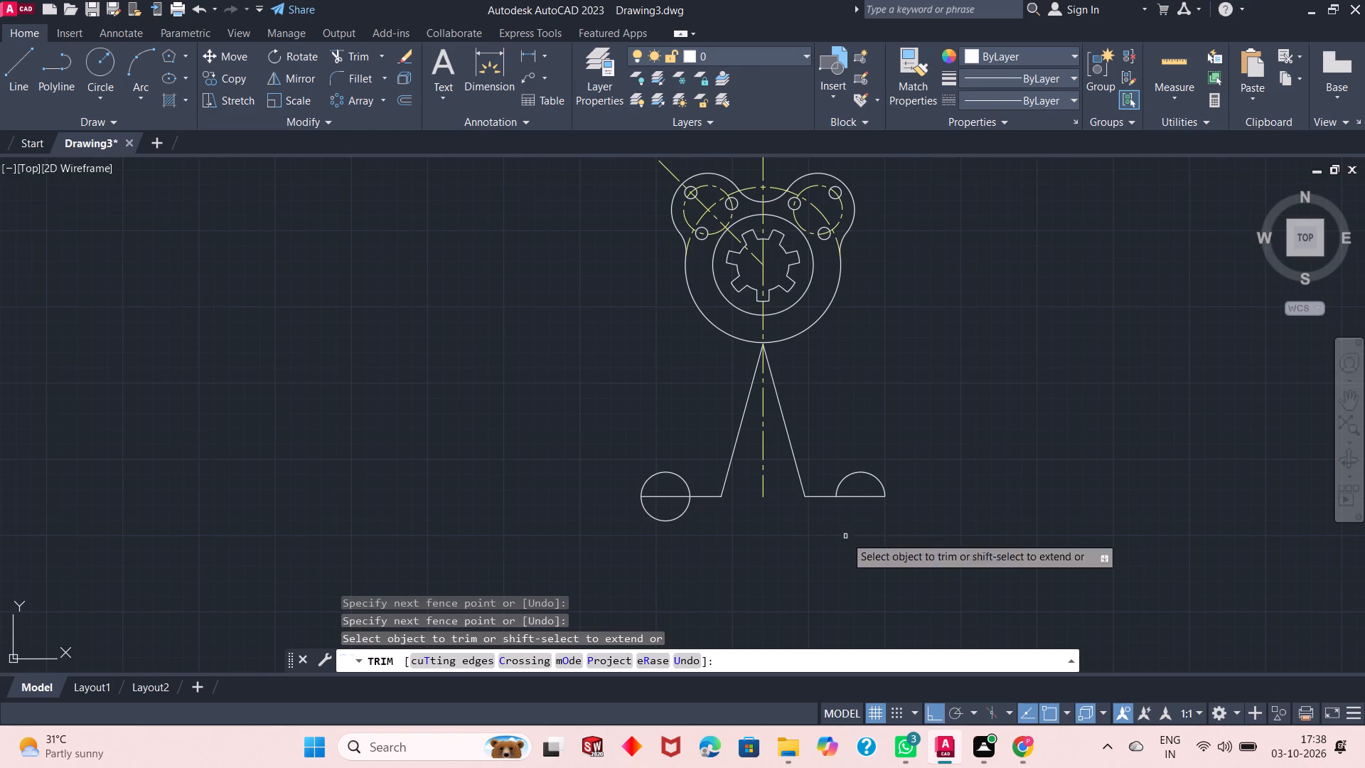
pyautogui.click(645, 511)
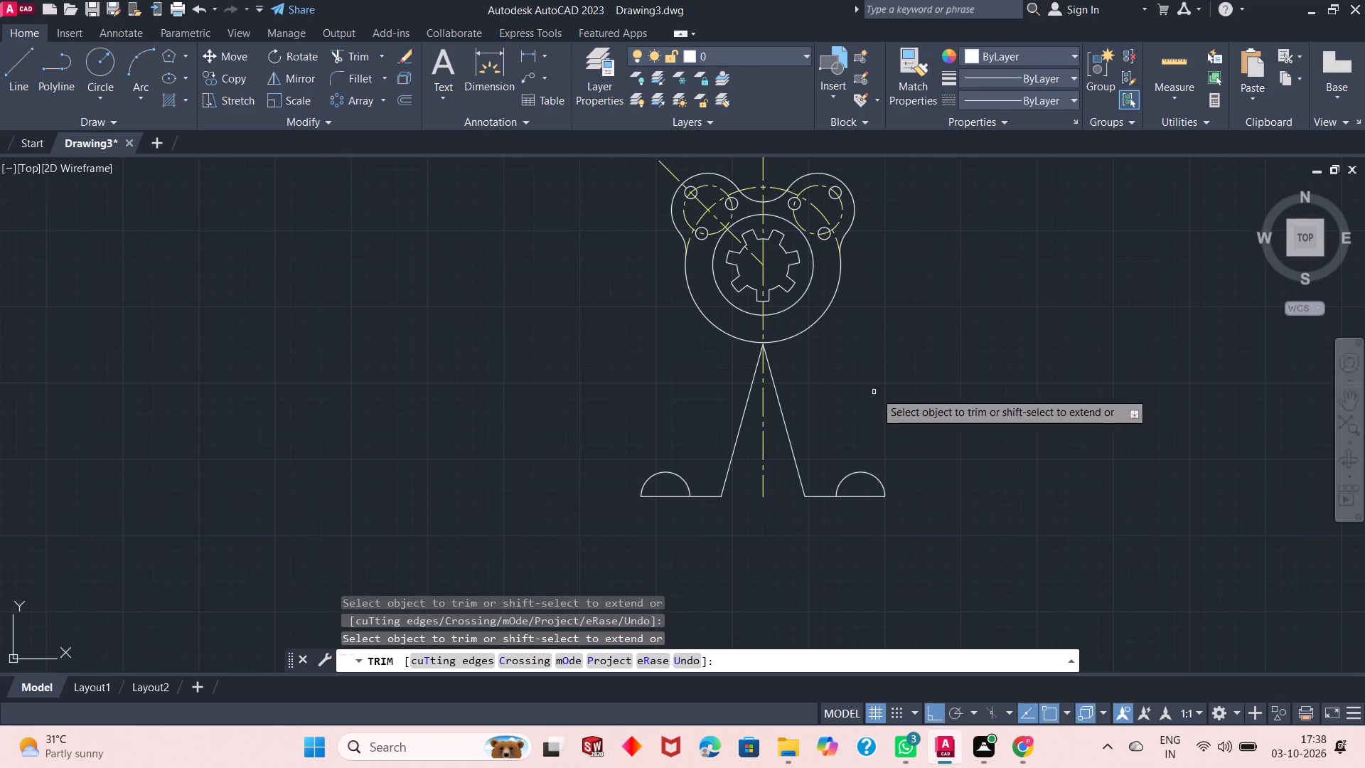
pyautogui.rightClick(949, 383)
pyautogui.click(973, 390)
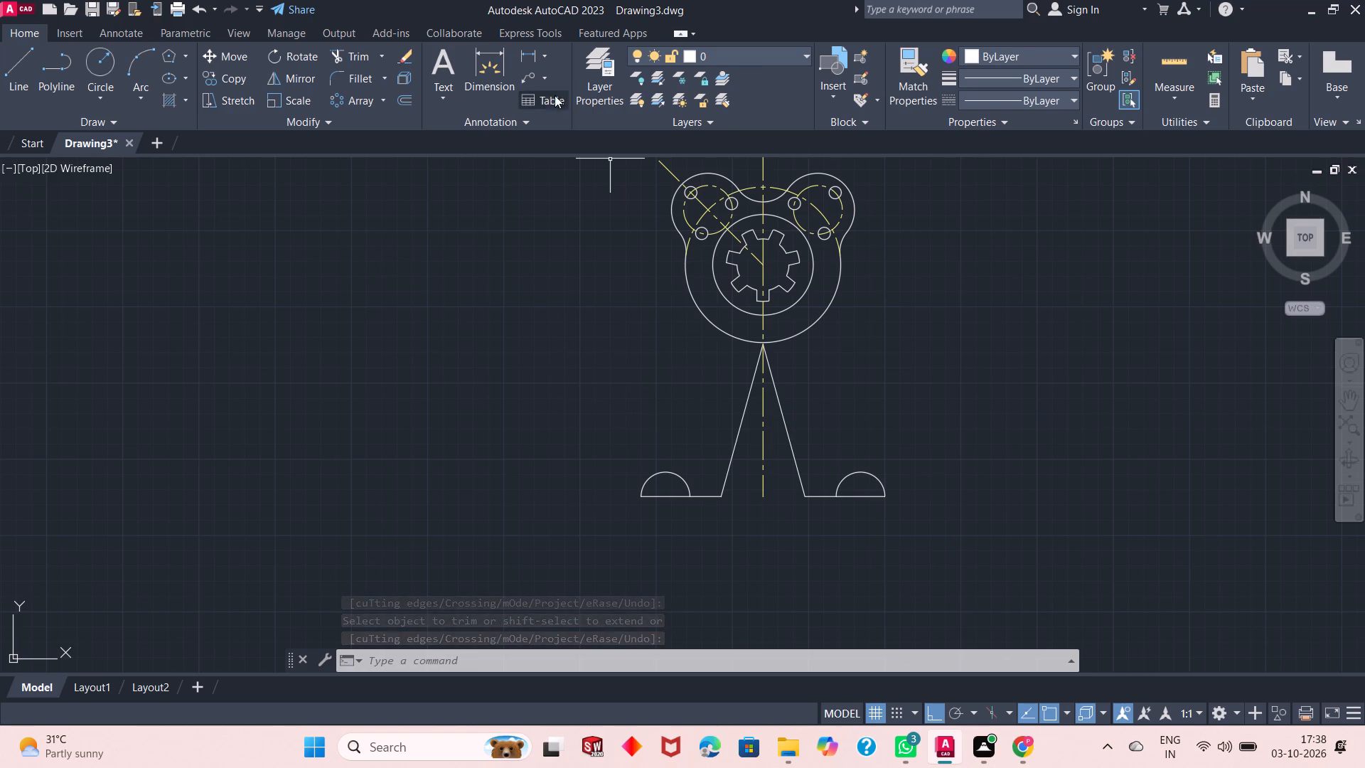
# Offset each of the two slanted lines outward by 27 to form the outer edges of the legs.
pyautogui.click(402, 97)
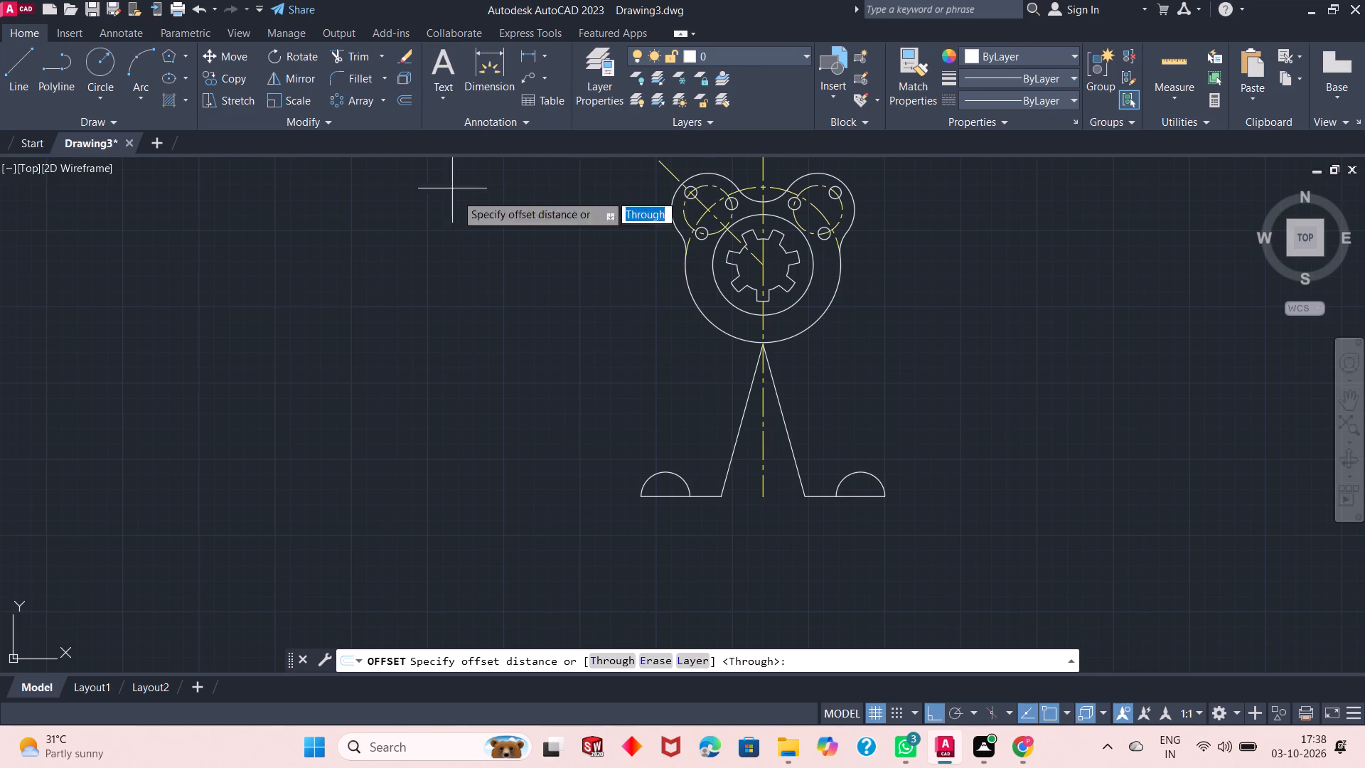
pyautogui.press('space')
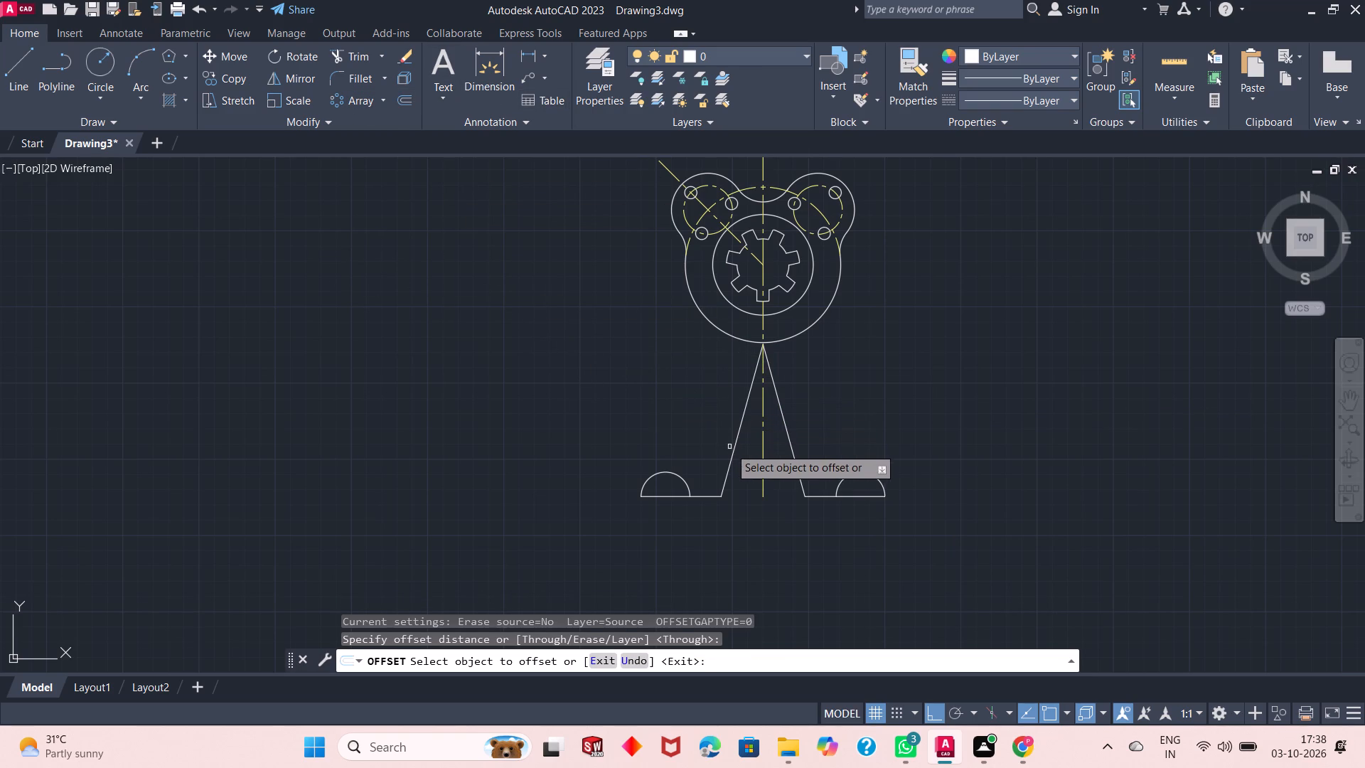
pyautogui.click(731, 450)
pyautogui.write('27')
pyautogui.press('Return')
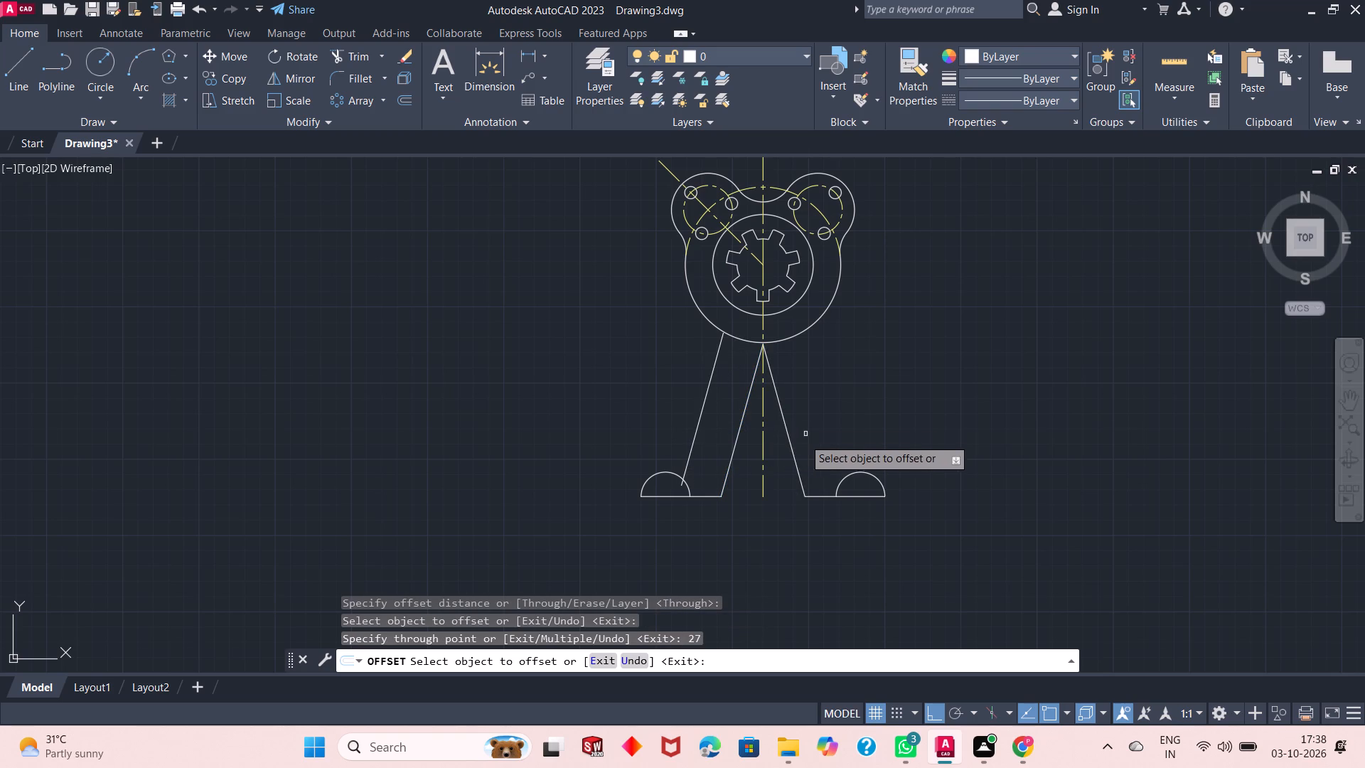
pyautogui.click(793, 453)
pyautogui.write('27')
pyautogui.press('Return')
pyautogui.rightClick(877, 412)
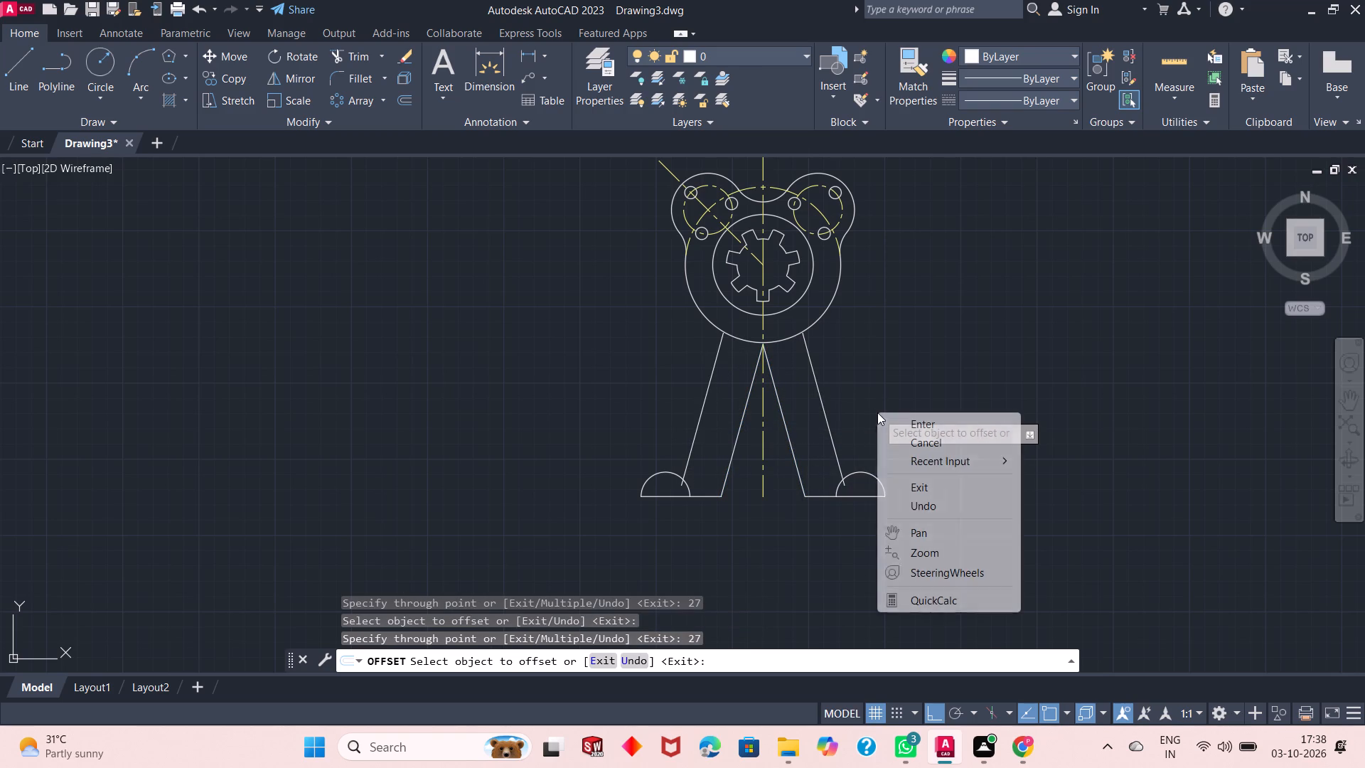
pyautogui.click(899, 422)
# Fillet each outer leg line to its adjoining foot arc with a radius of 15 on both legs.
pyautogui.scroll(-2, 747, 479)
pyautogui.scroll(3, 742, 482)
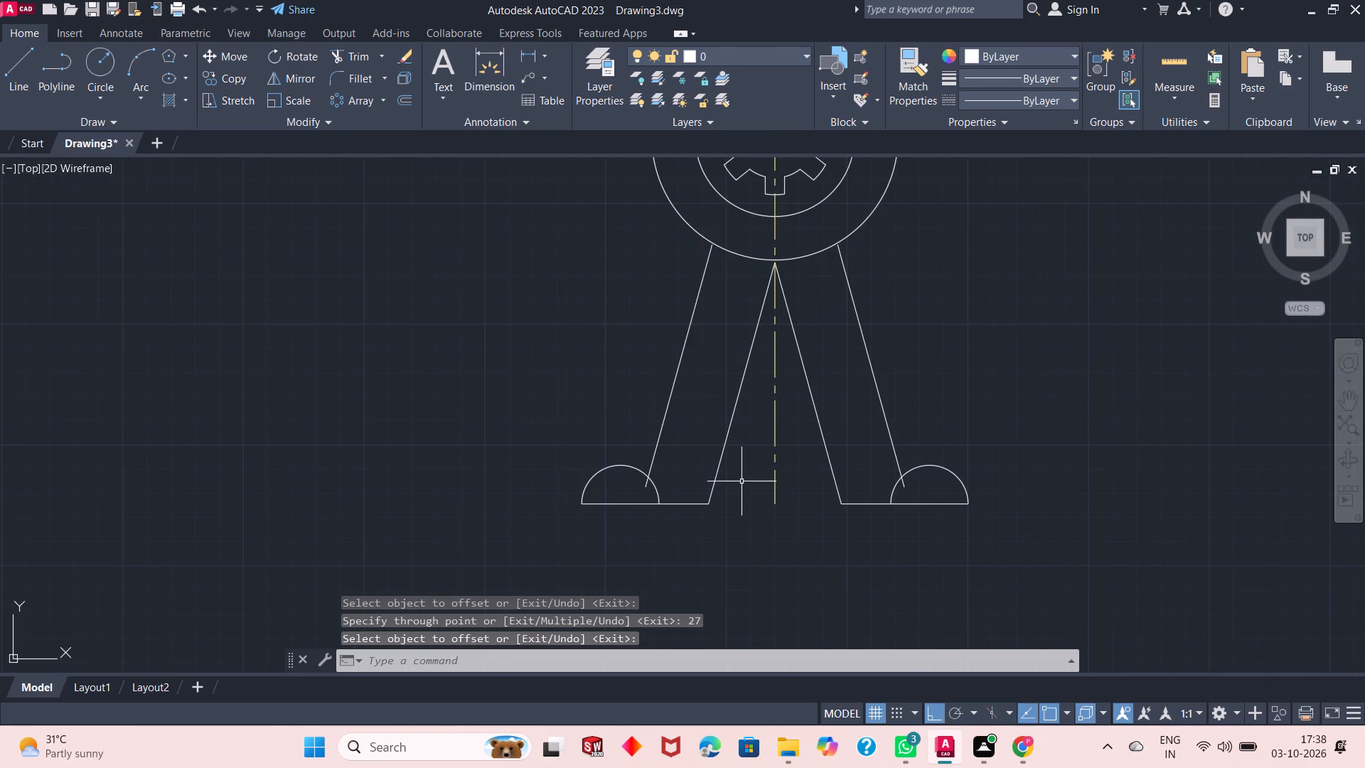
pyautogui.scroll(-4, 796, 496)
pyautogui.scroll(2, 795, 500)
pyautogui.scroll(1, 789, 372)
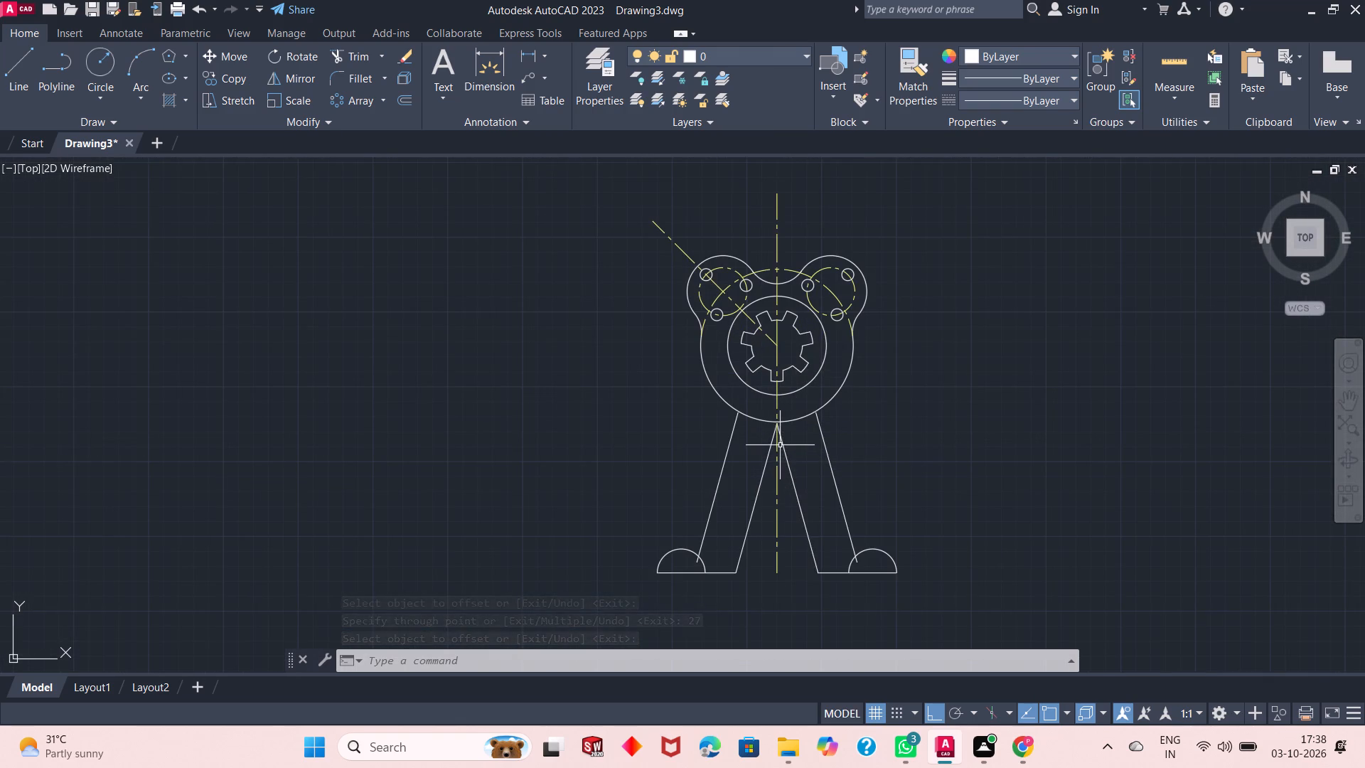
pyautogui.scroll(-1, 780, 445)
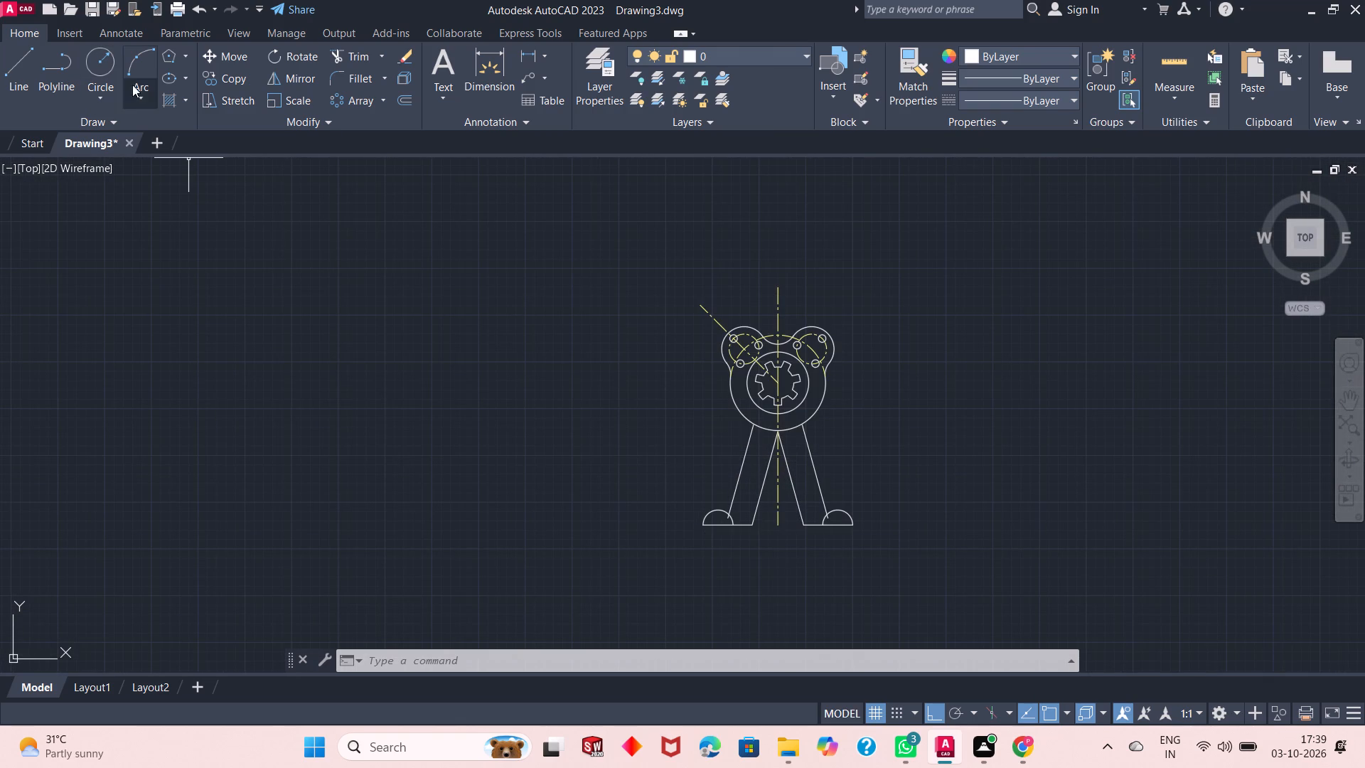
pyautogui.click(372, 80)
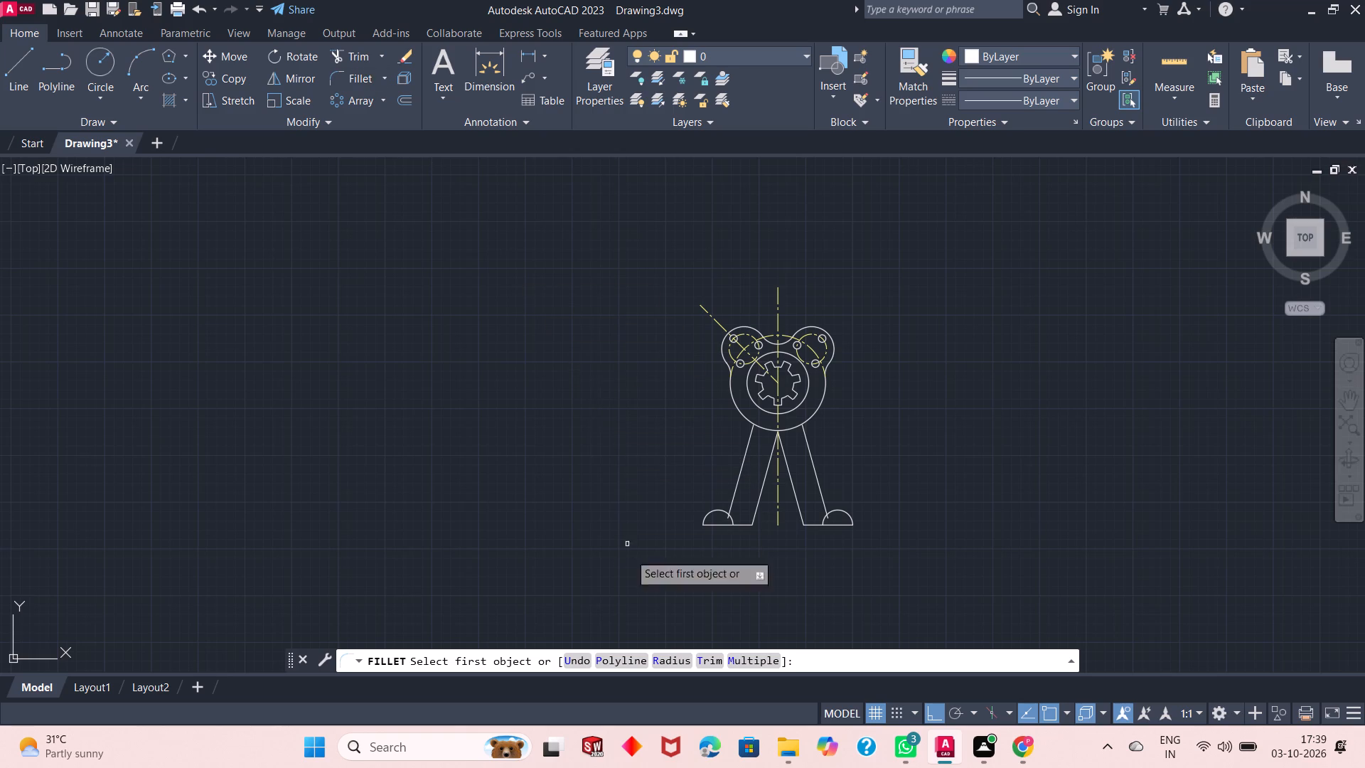
pyautogui.click(673, 663)
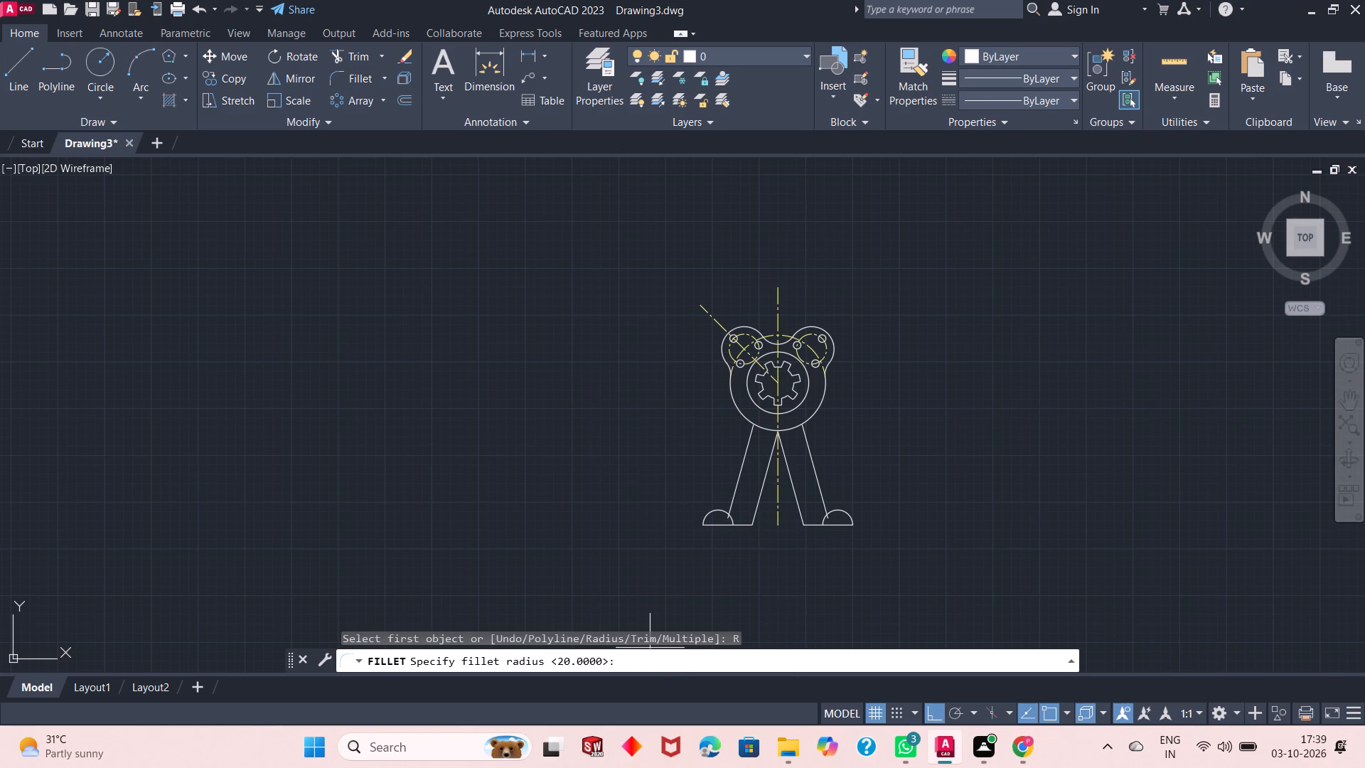
pyautogui.write('15')
pyautogui.press('Return')
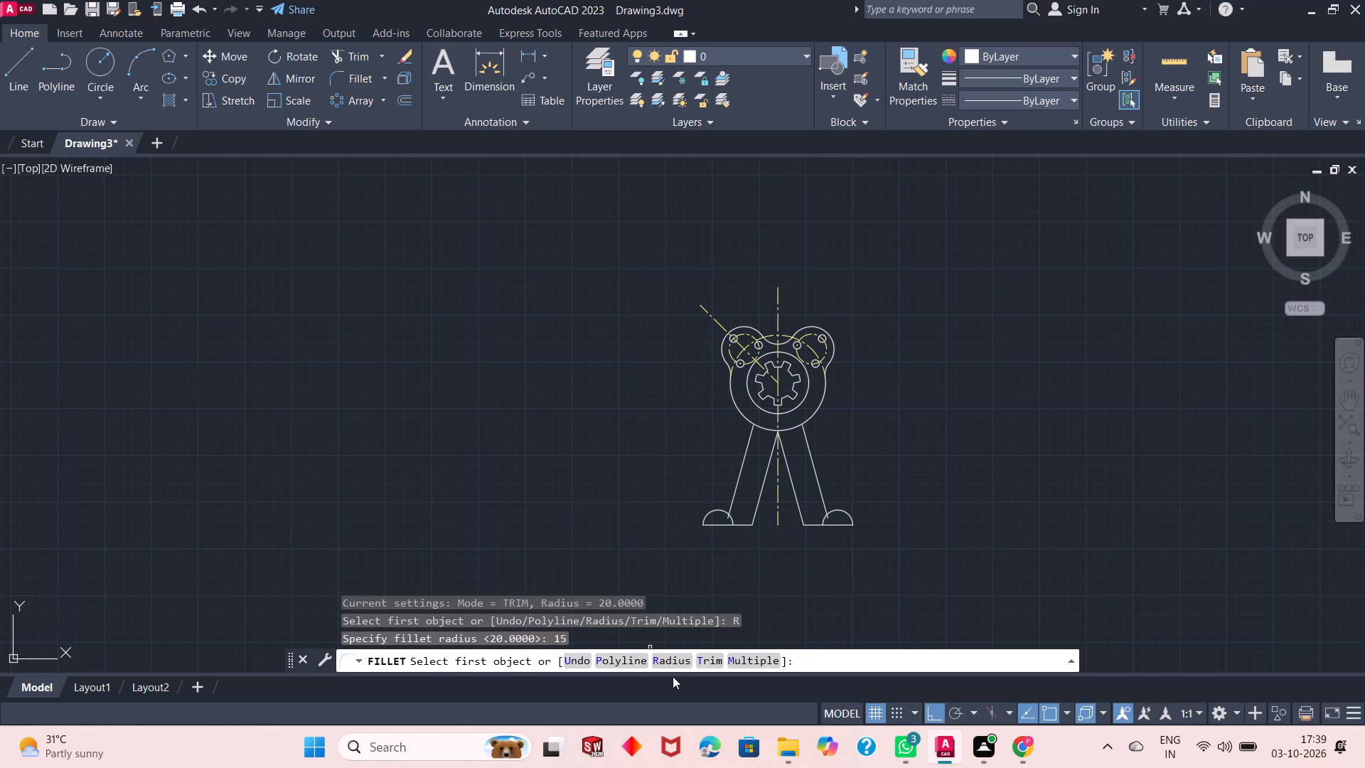
pyautogui.scroll(3, 738, 519)
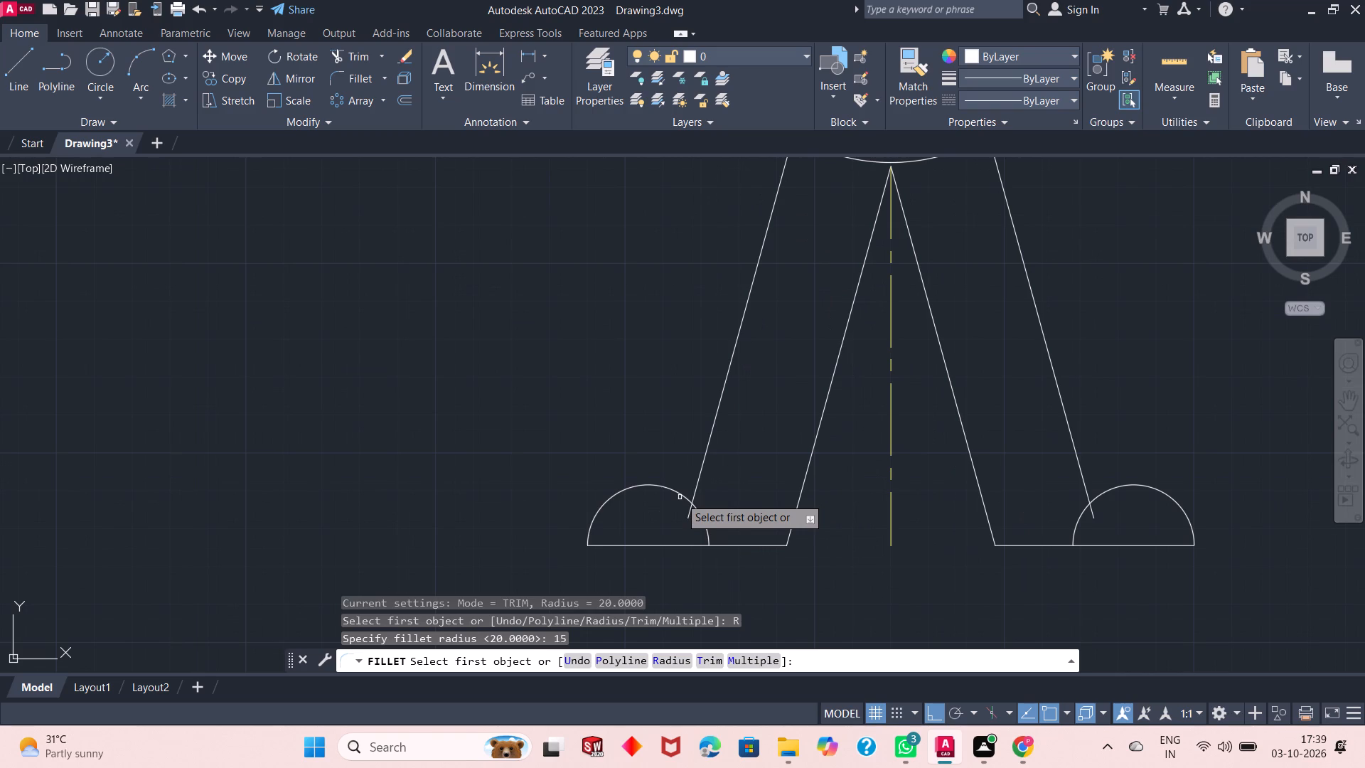
pyautogui.click(683, 494)
pyautogui.click(700, 468)
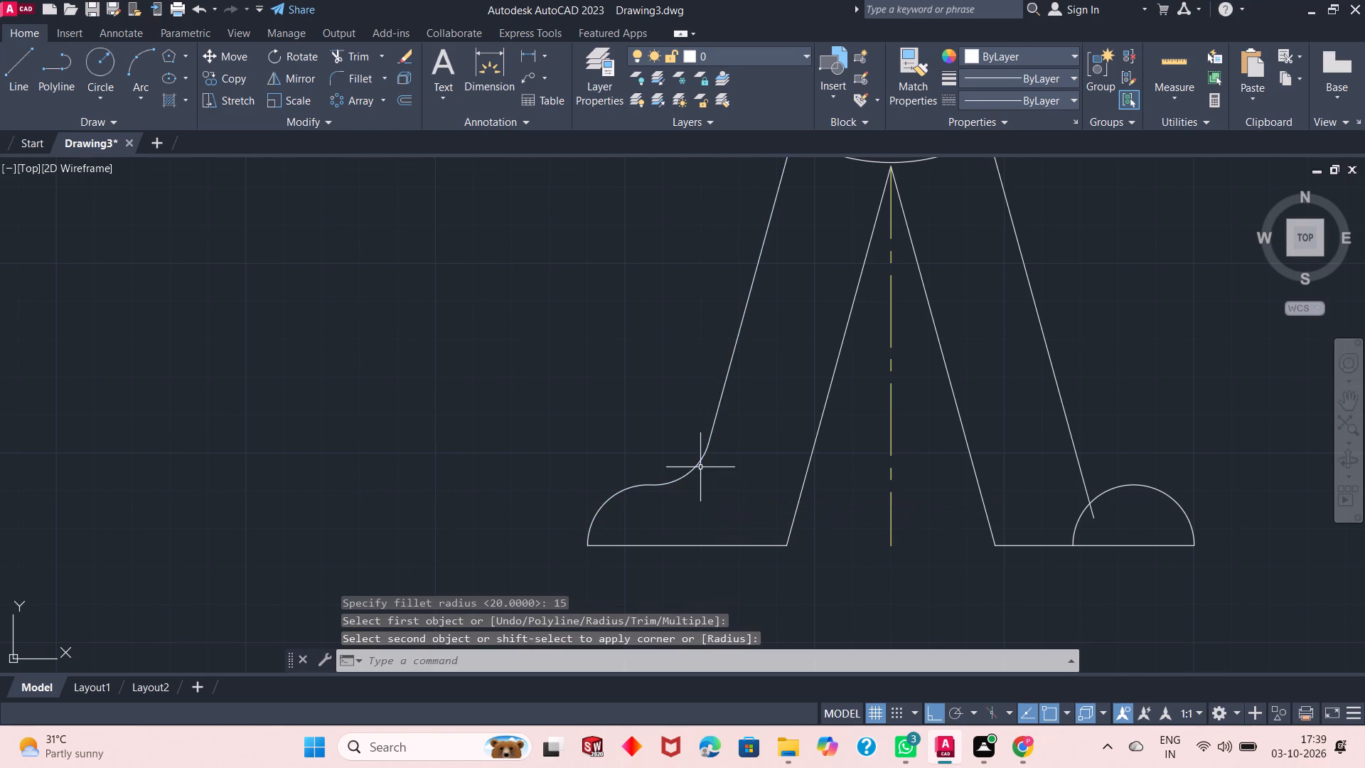
pyautogui.click(353, 80)
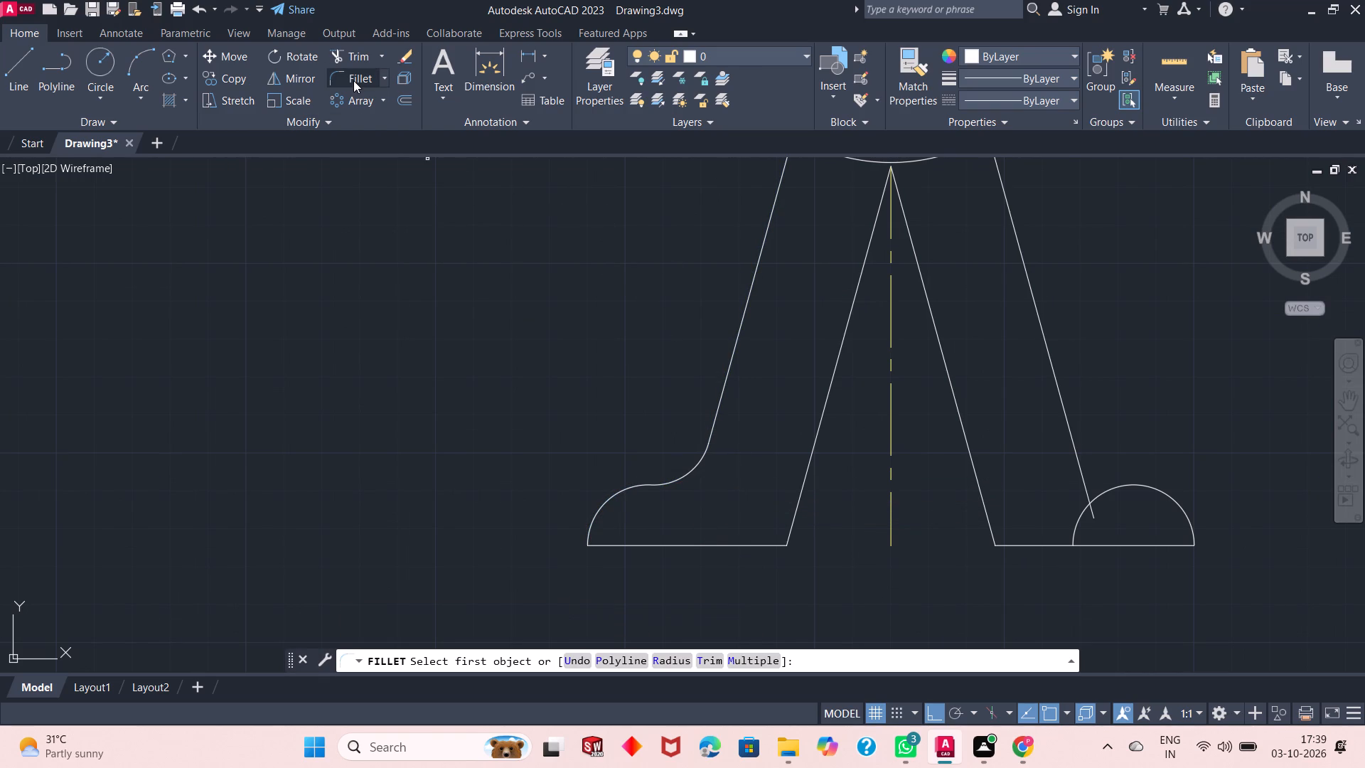
pyautogui.click(1069, 434)
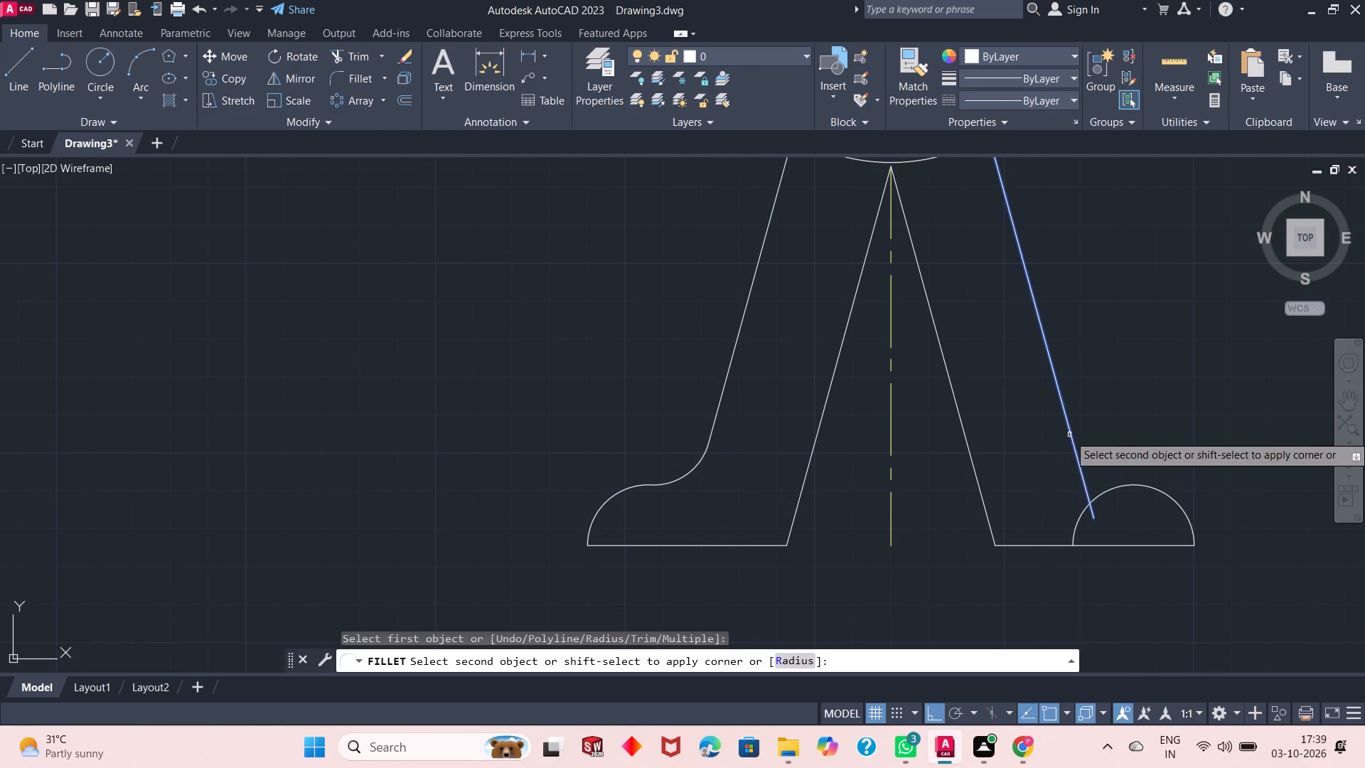
pyautogui.click(1118, 488)
# Fillet the two inner slanted lines together at radius 15, rounding the peak on the centerline between the legs.
pyautogui.scroll(-1, 1006, 513)
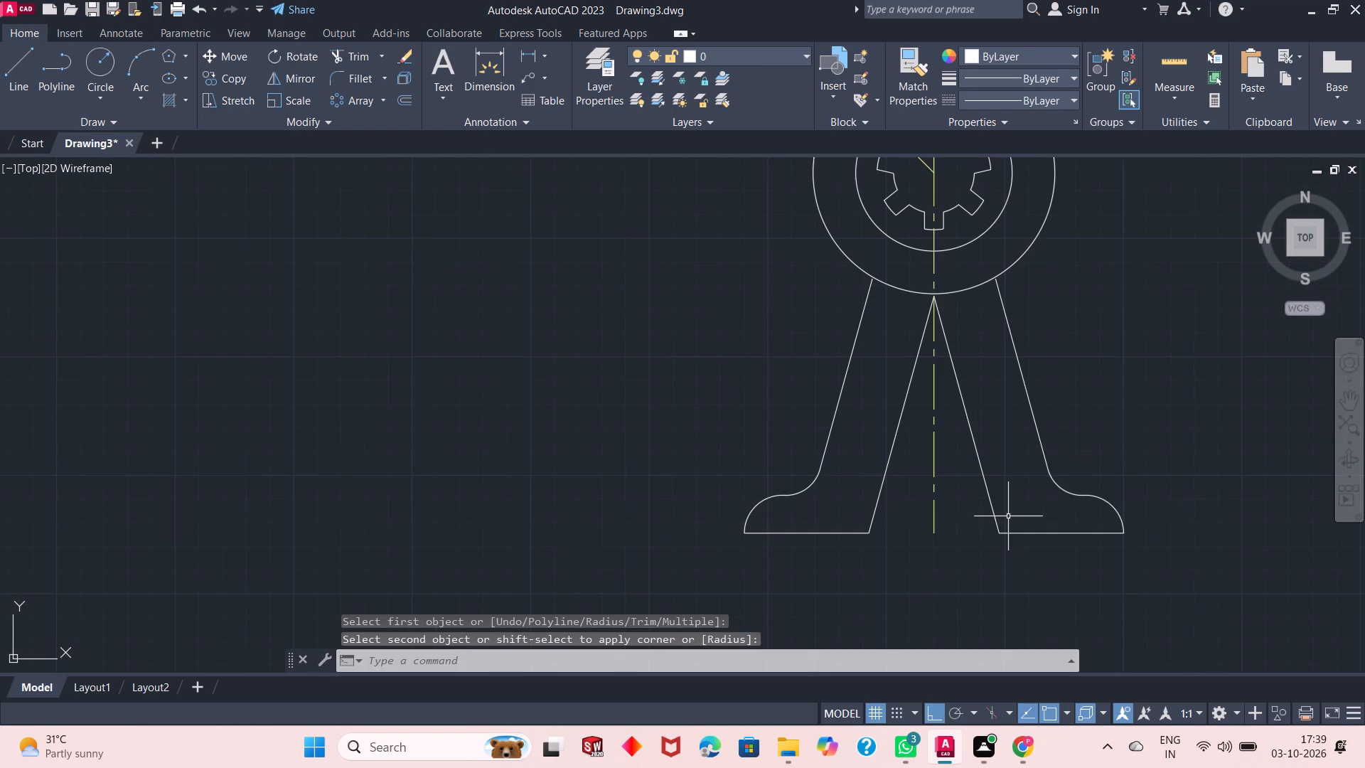
pyautogui.scroll(-1, 948, 543)
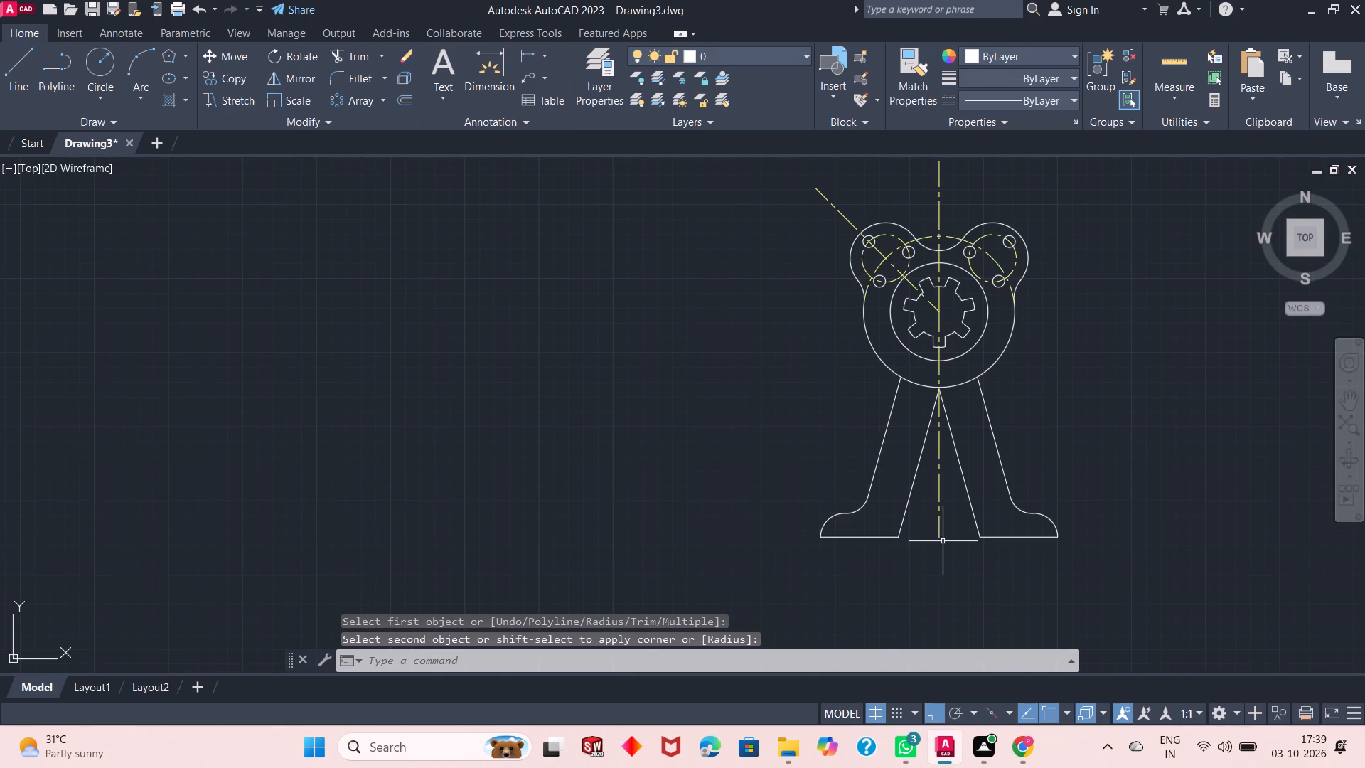
pyautogui.scroll(1, 943, 541)
pyautogui.scroll(-1, 951, 540)
pyautogui.scroll(1, 997, 508)
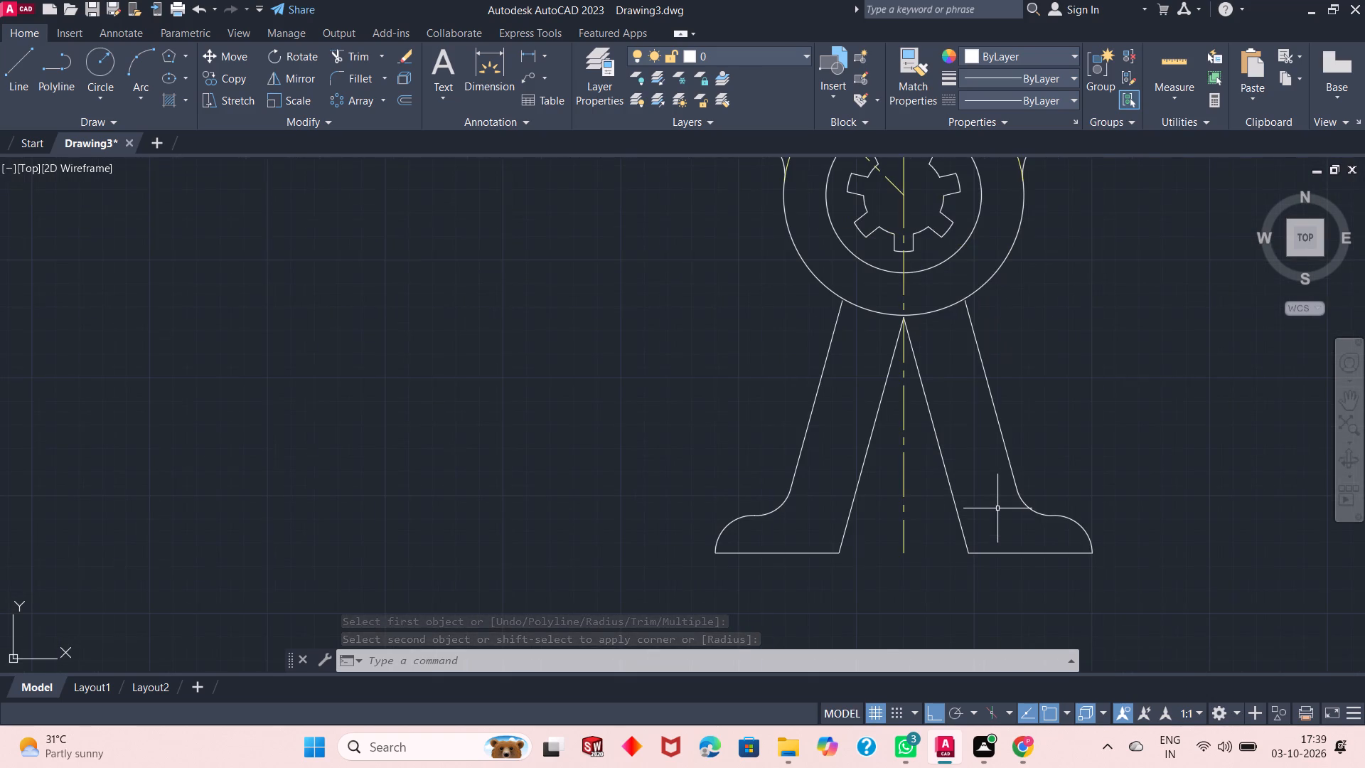
pyautogui.scroll(-1, 934, 558)
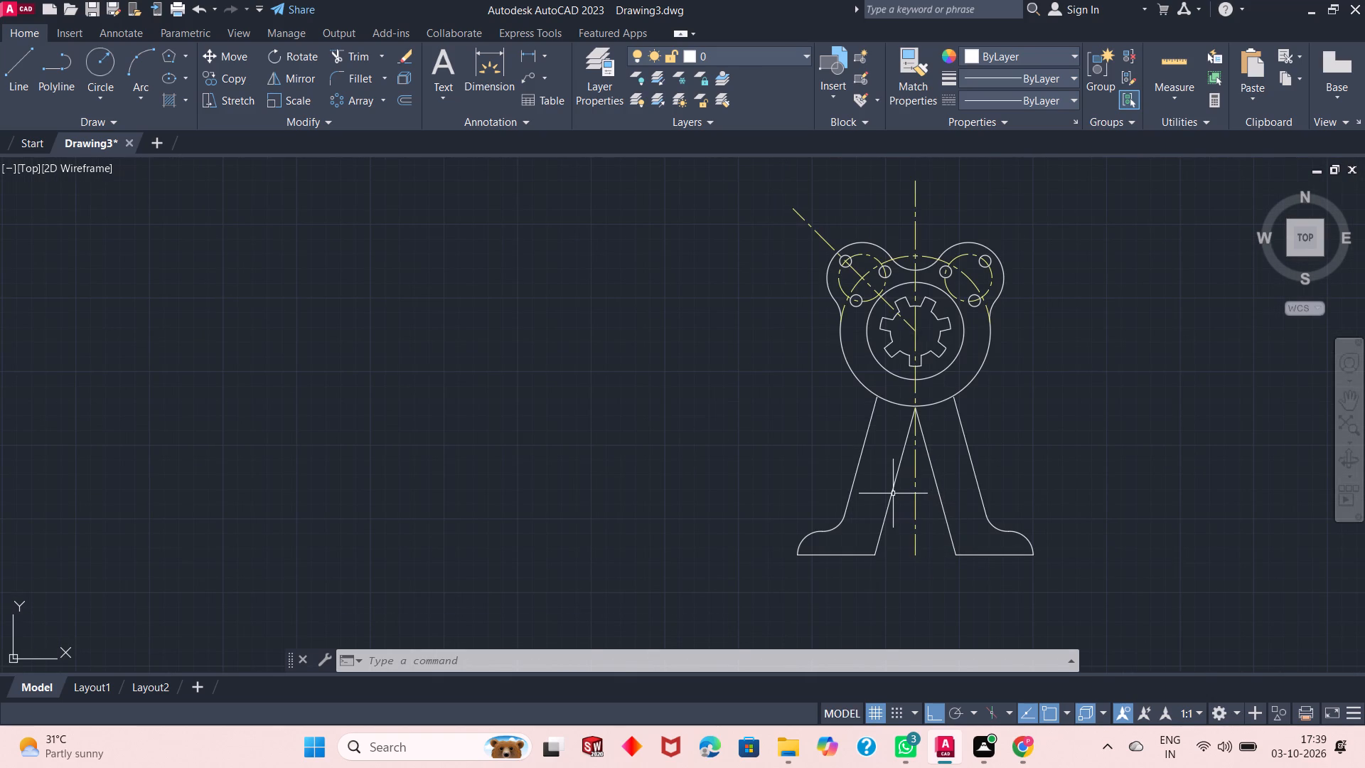
pyautogui.scroll(1, 925, 432)
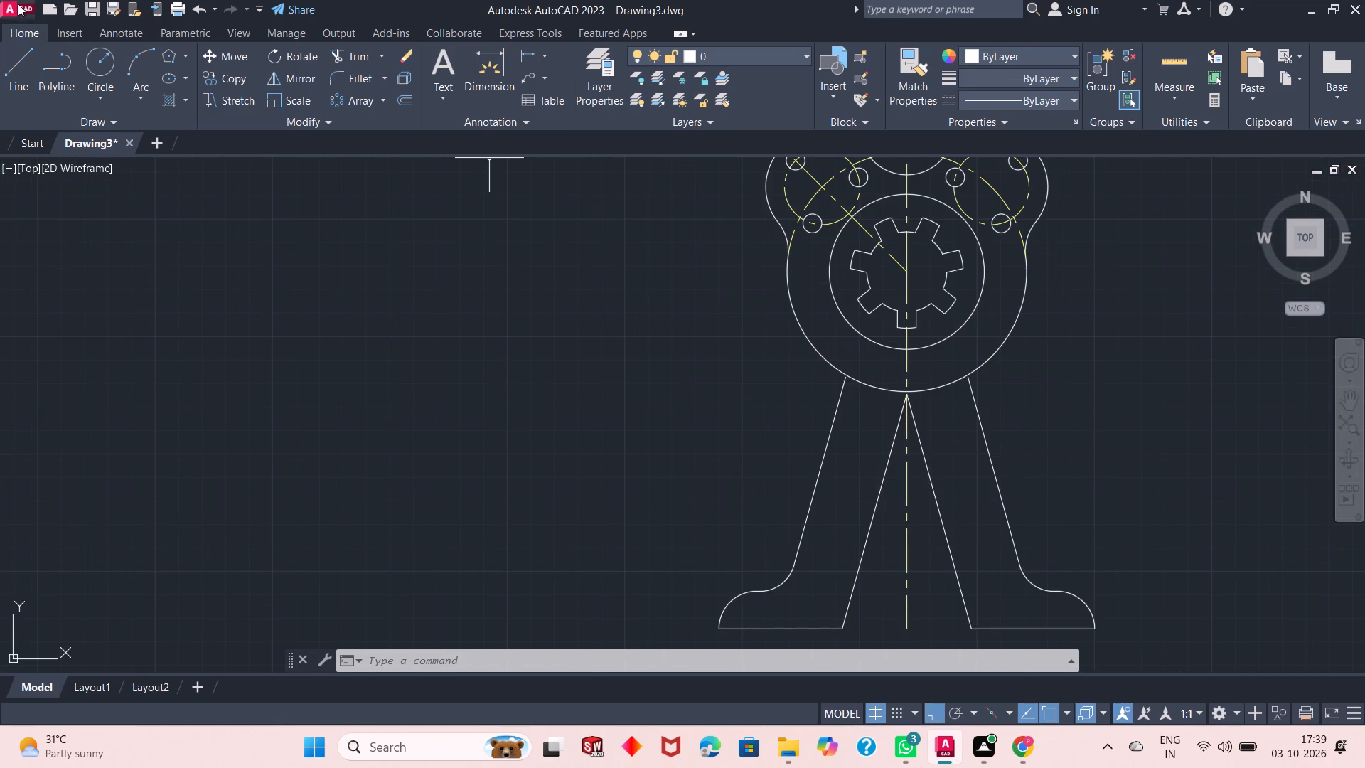
pyautogui.click(345, 87)
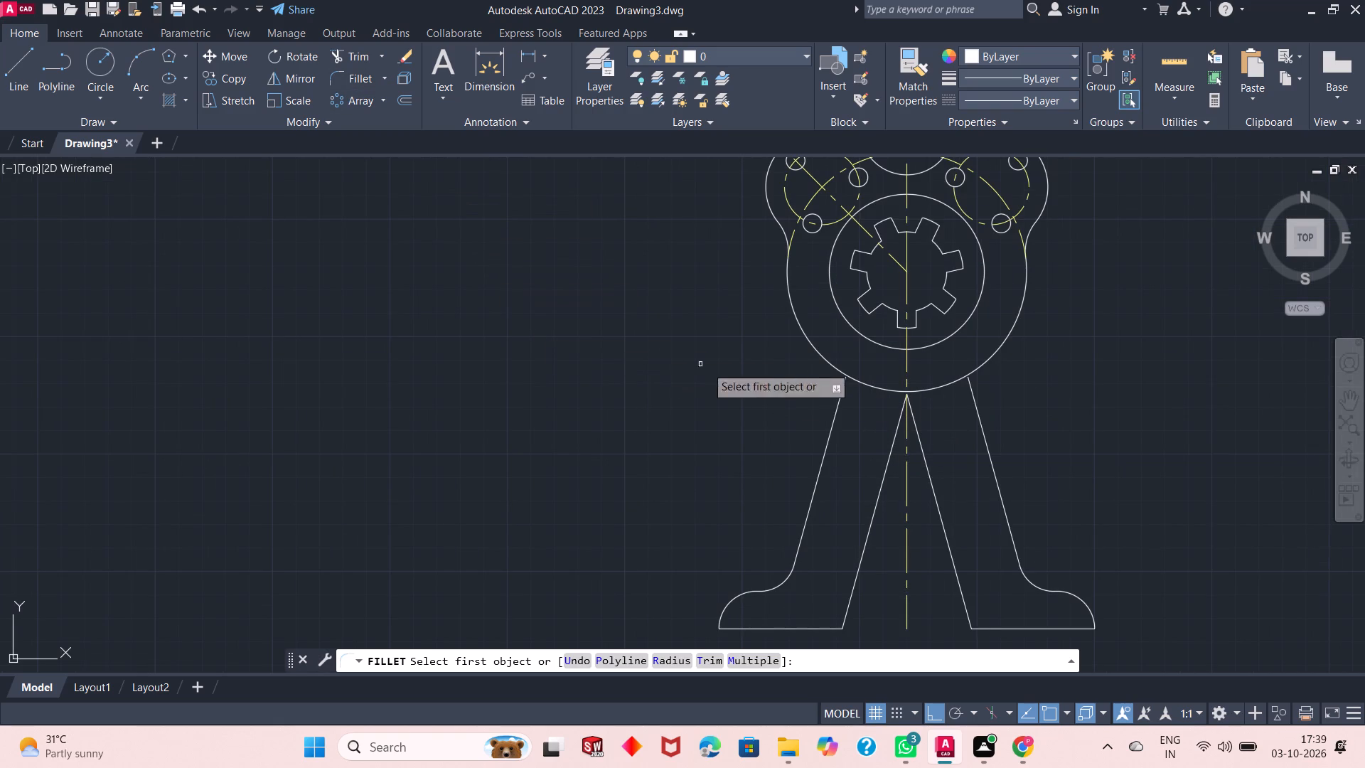
pyautogui.click(875, 507)
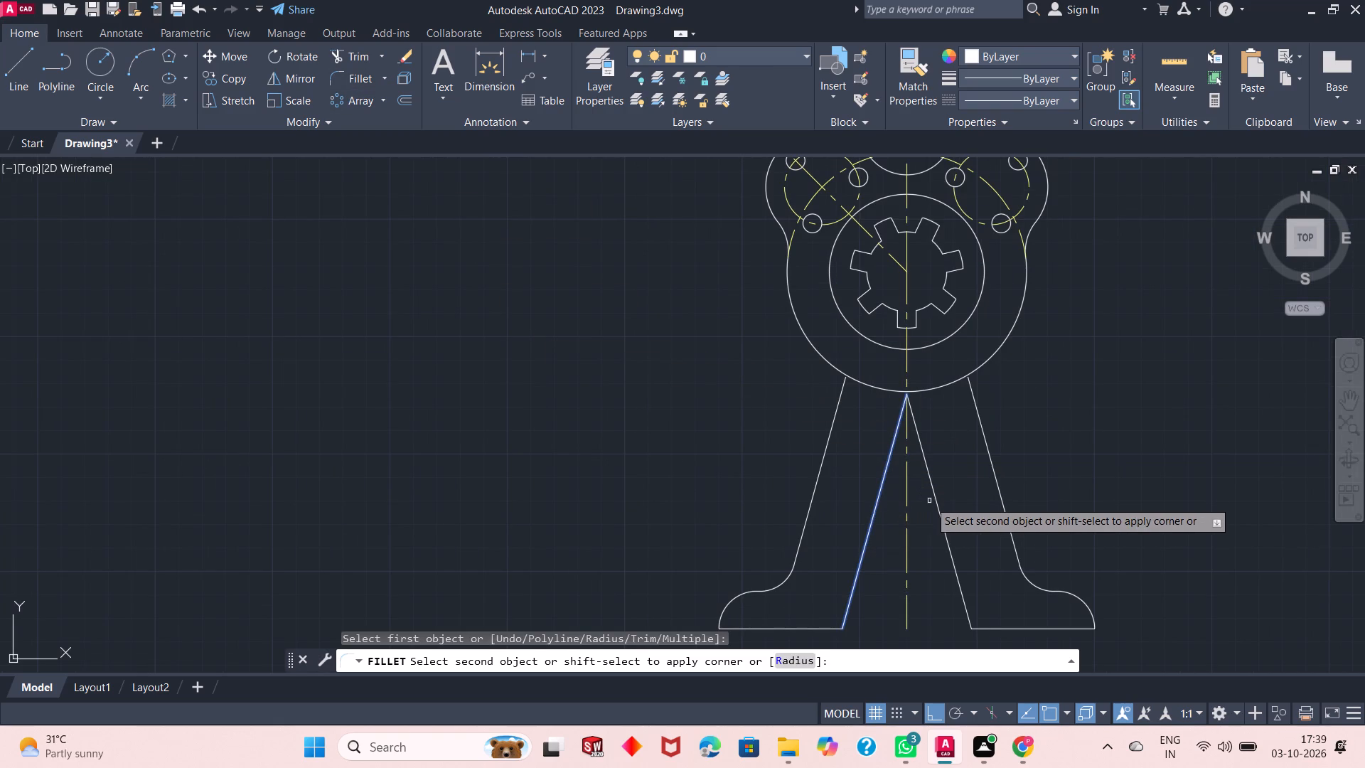
pyautogui.click(937, 501)
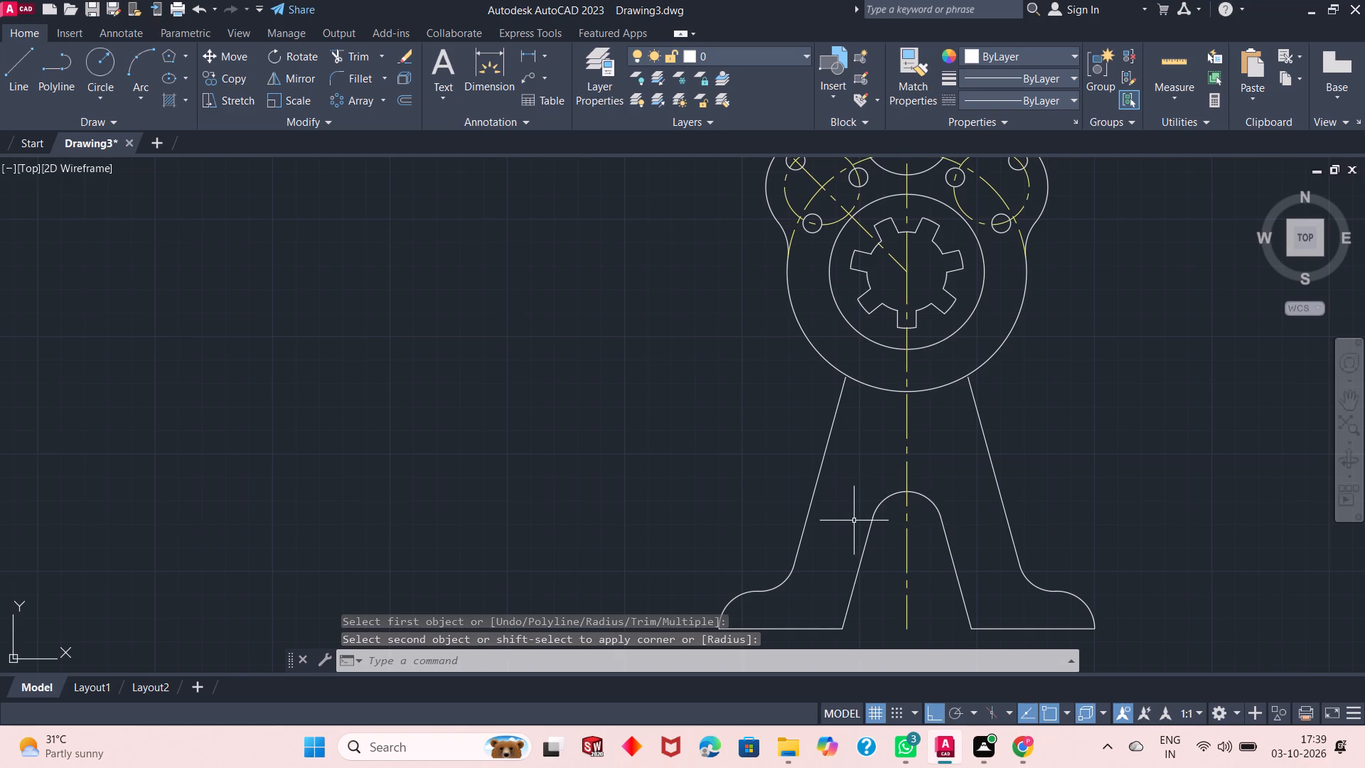
pyautogui.rightClick(605, 436)
pyautogui.click(533, 449)
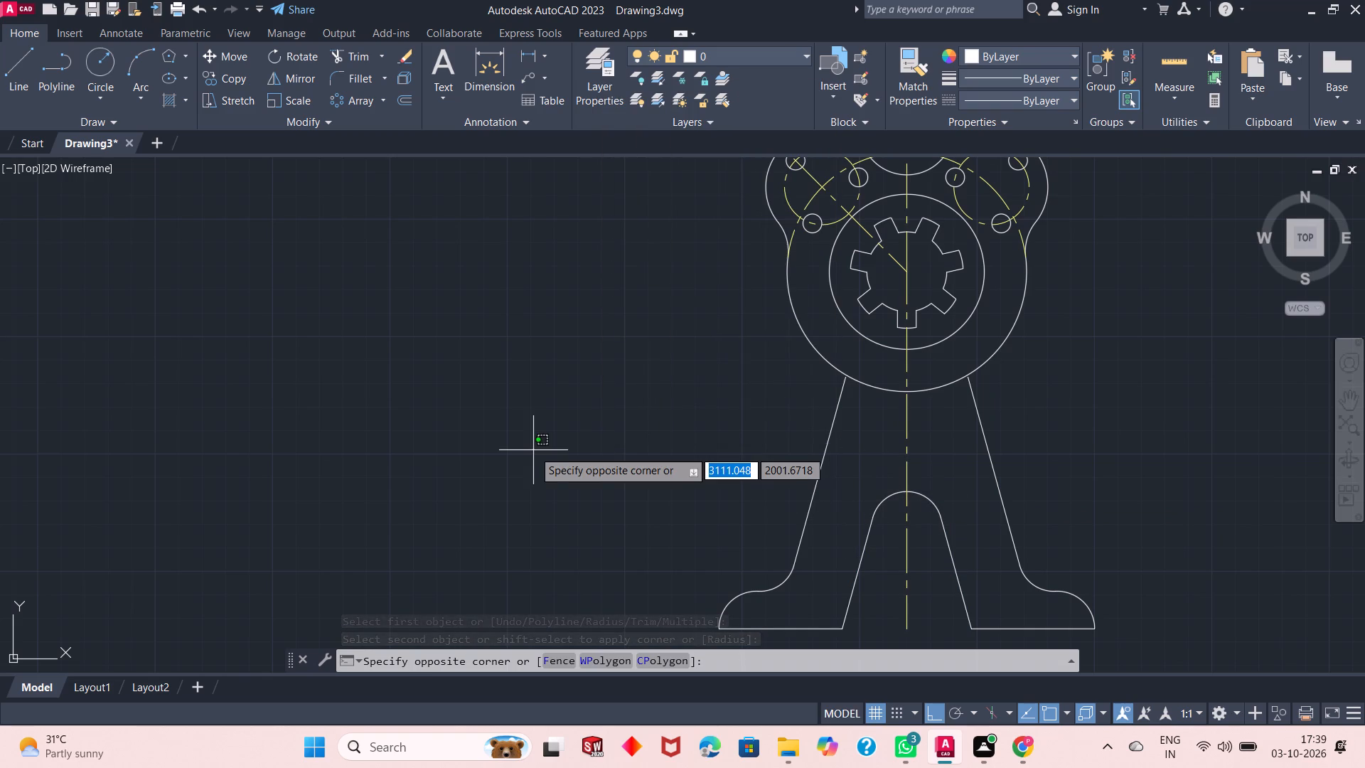
pyautogui.click(426, 306)
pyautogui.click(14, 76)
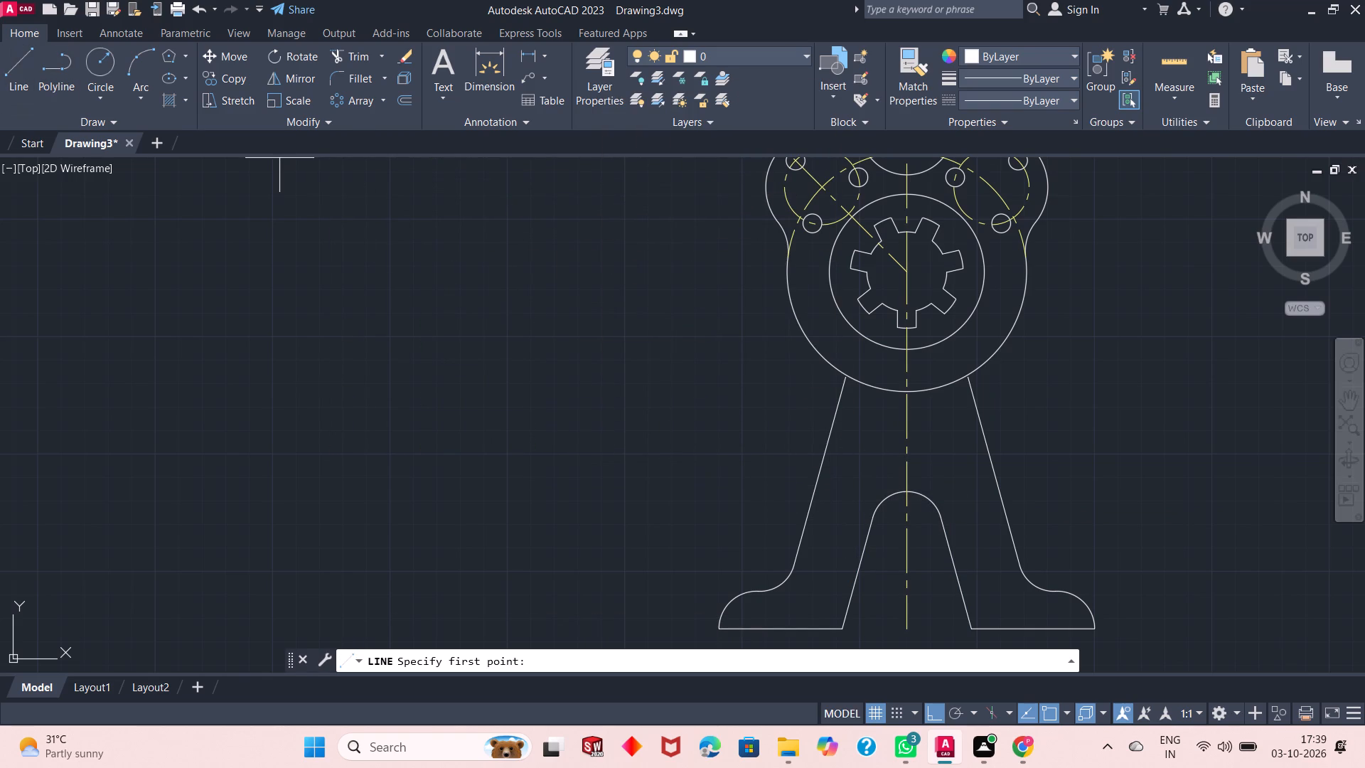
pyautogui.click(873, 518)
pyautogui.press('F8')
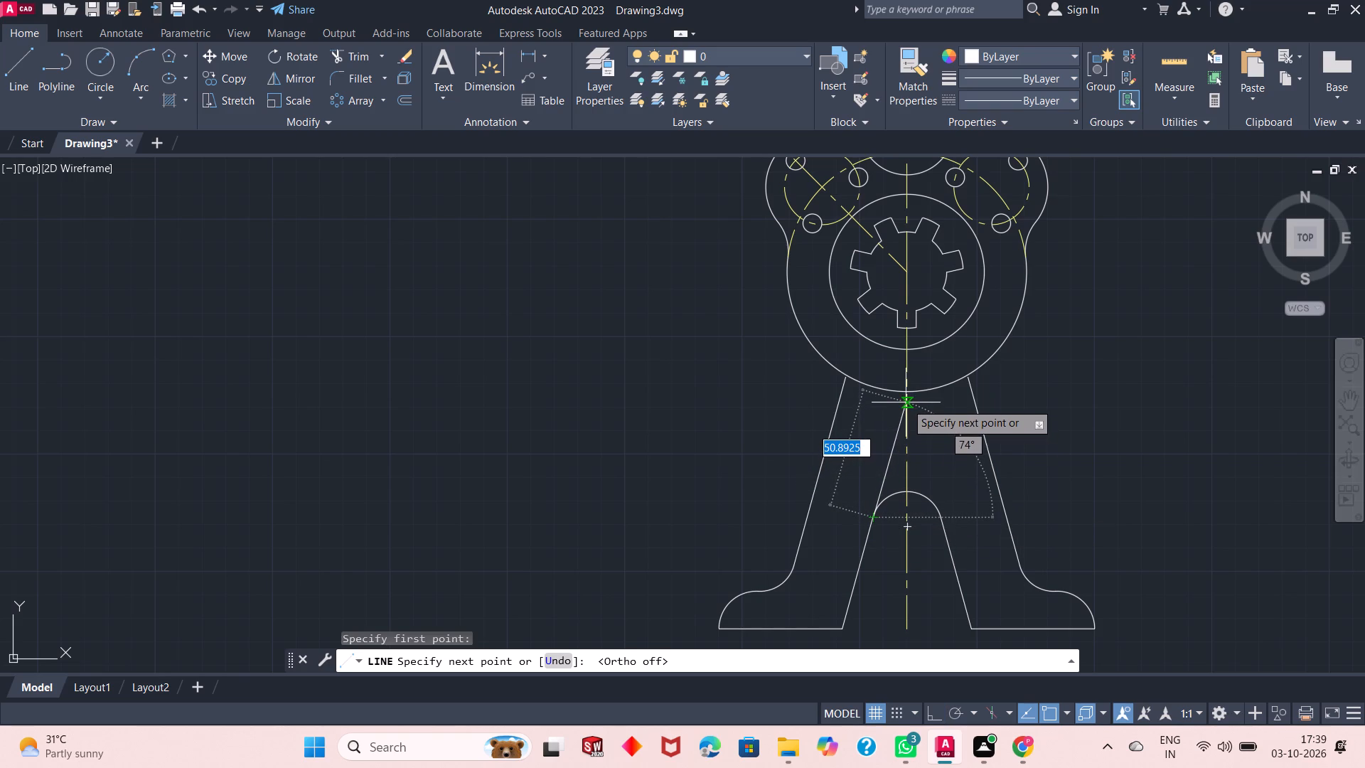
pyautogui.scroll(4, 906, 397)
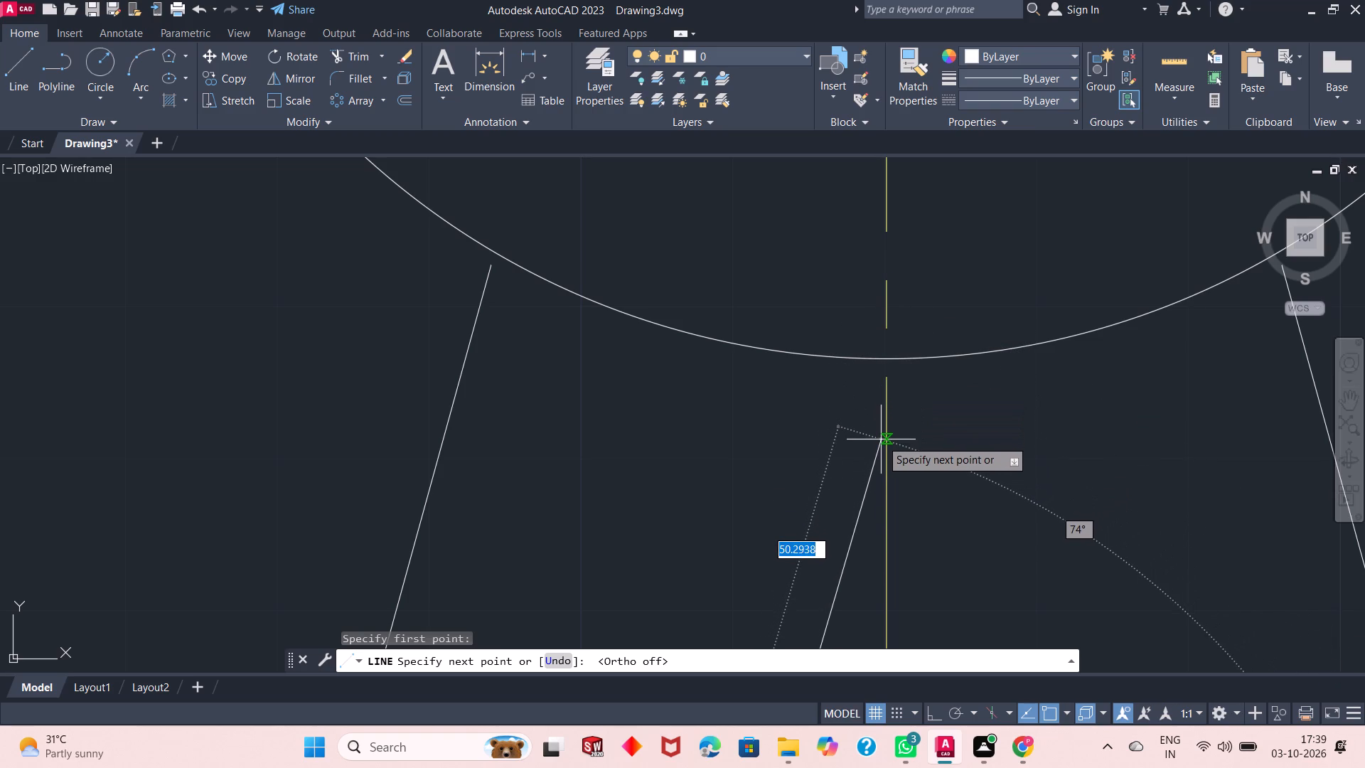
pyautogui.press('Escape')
# Draw a vertical line 100 long upward along the centerline from its bottom end at base level.
pyautogui.scroll(-4, 881, 439)
pyautogui.scroll(-1, 628, 304)
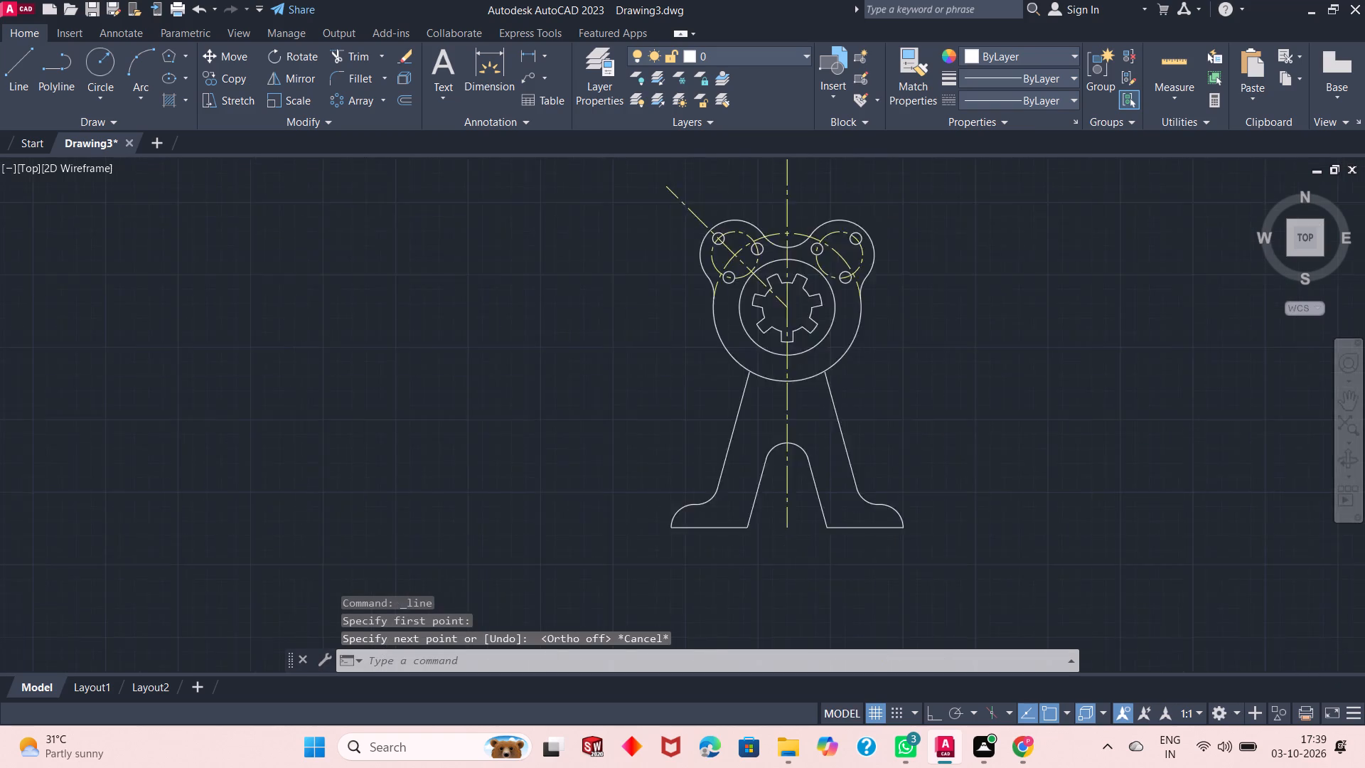
pyautogui.scroll(-1, 628, 306)
pyautogui.click(27, 68)
pyautogui.scroll(1, 719, 364)
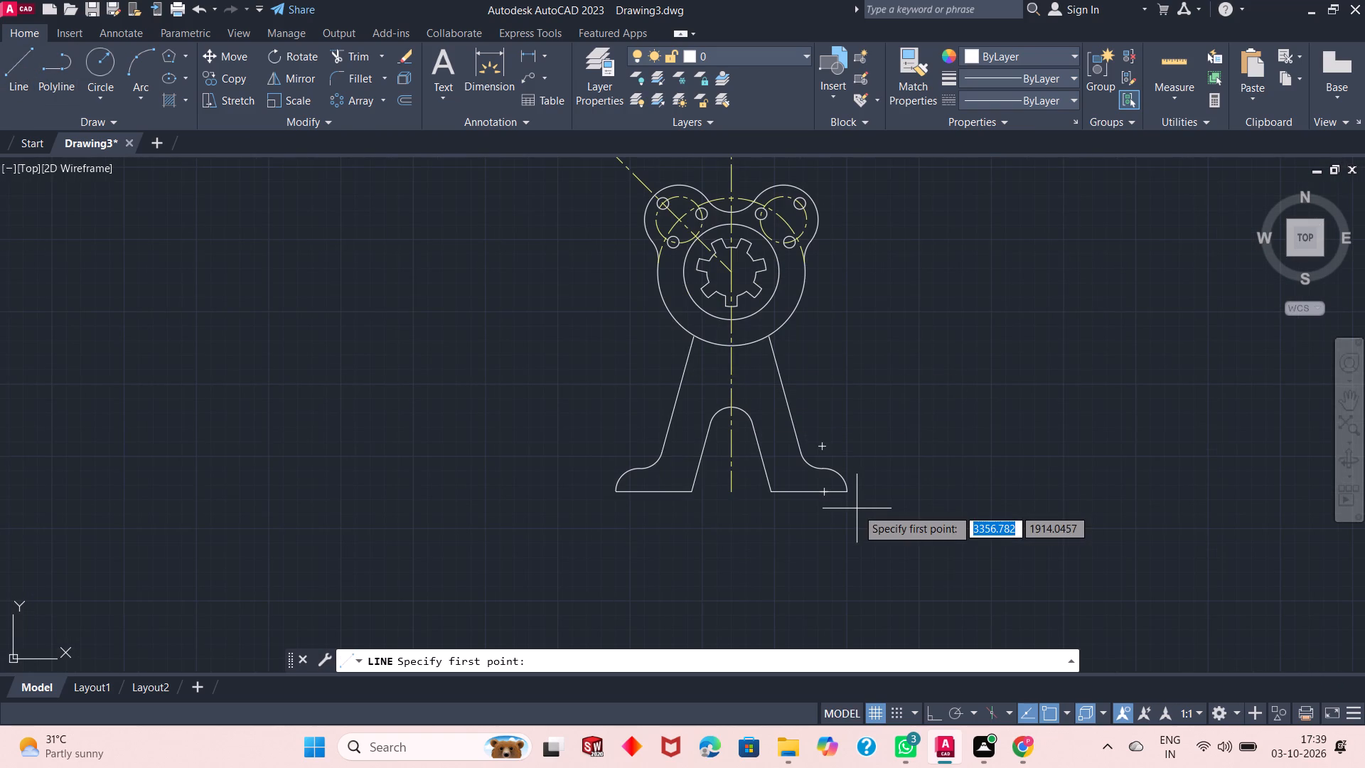
pyautogui.press('F8')
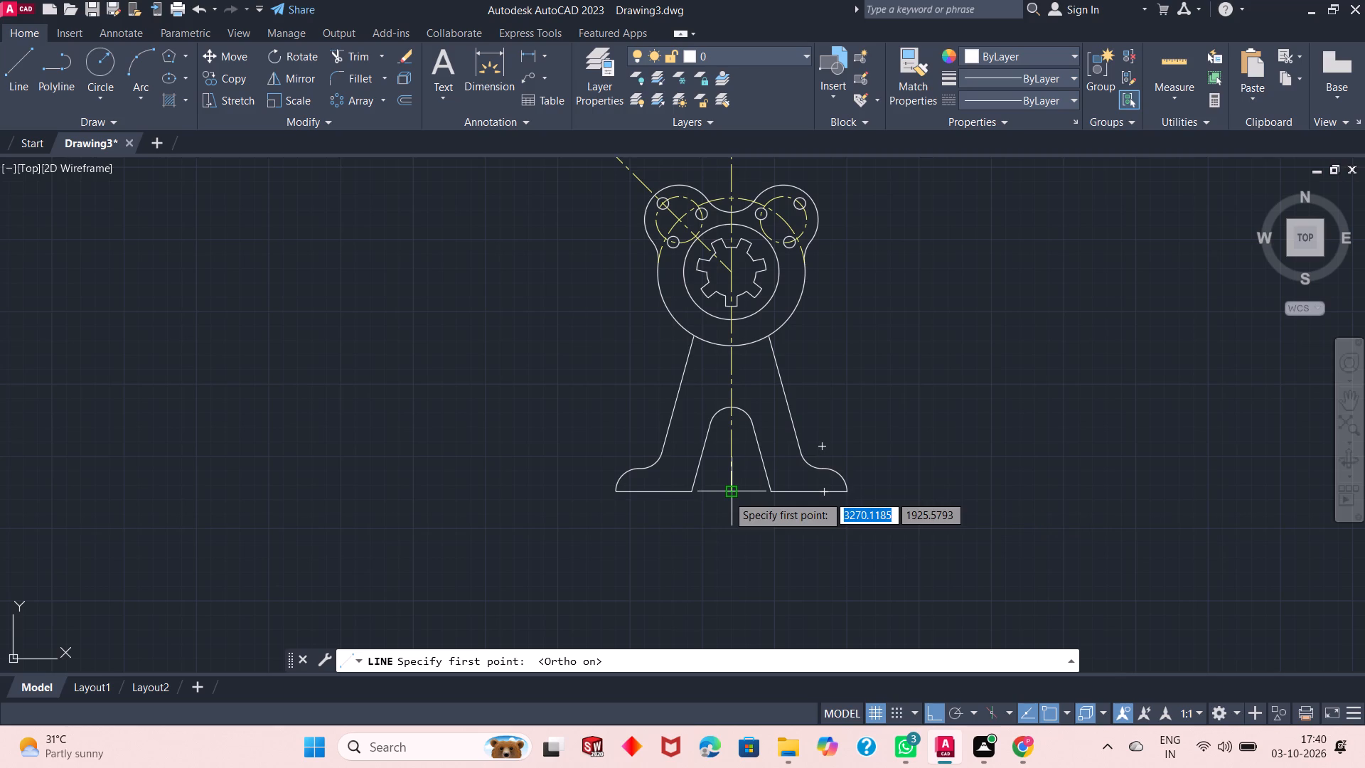
pyautogui.click(727, 495)
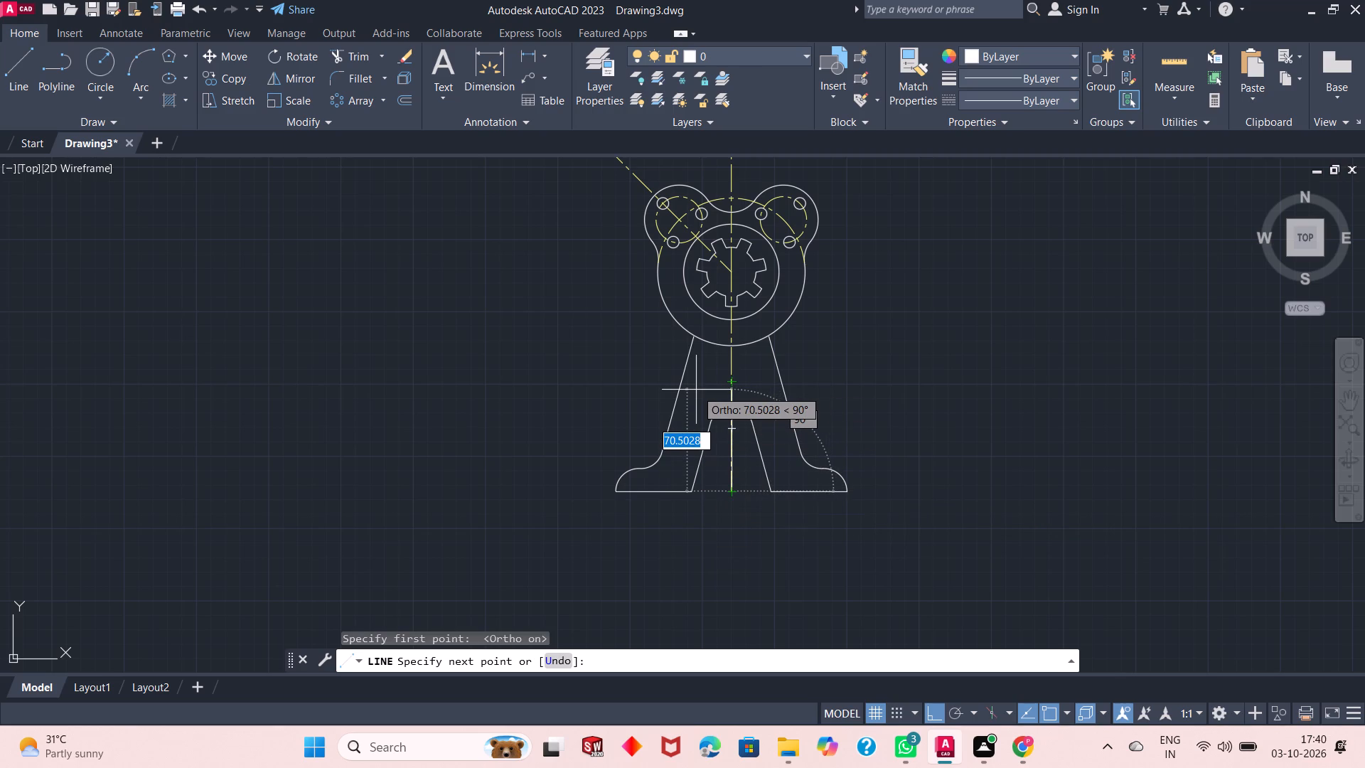
pyautogui.write('100')
pyautogui.press('Return')
pyautogui.press('Return')
# Draw two slanted lines from the inner peak fillet's ends up to the top of the 100-long vertical line, forming a pointed apex.
pyautogui.scroll(1, 785, 390)
pyautogui.click(18, 68)
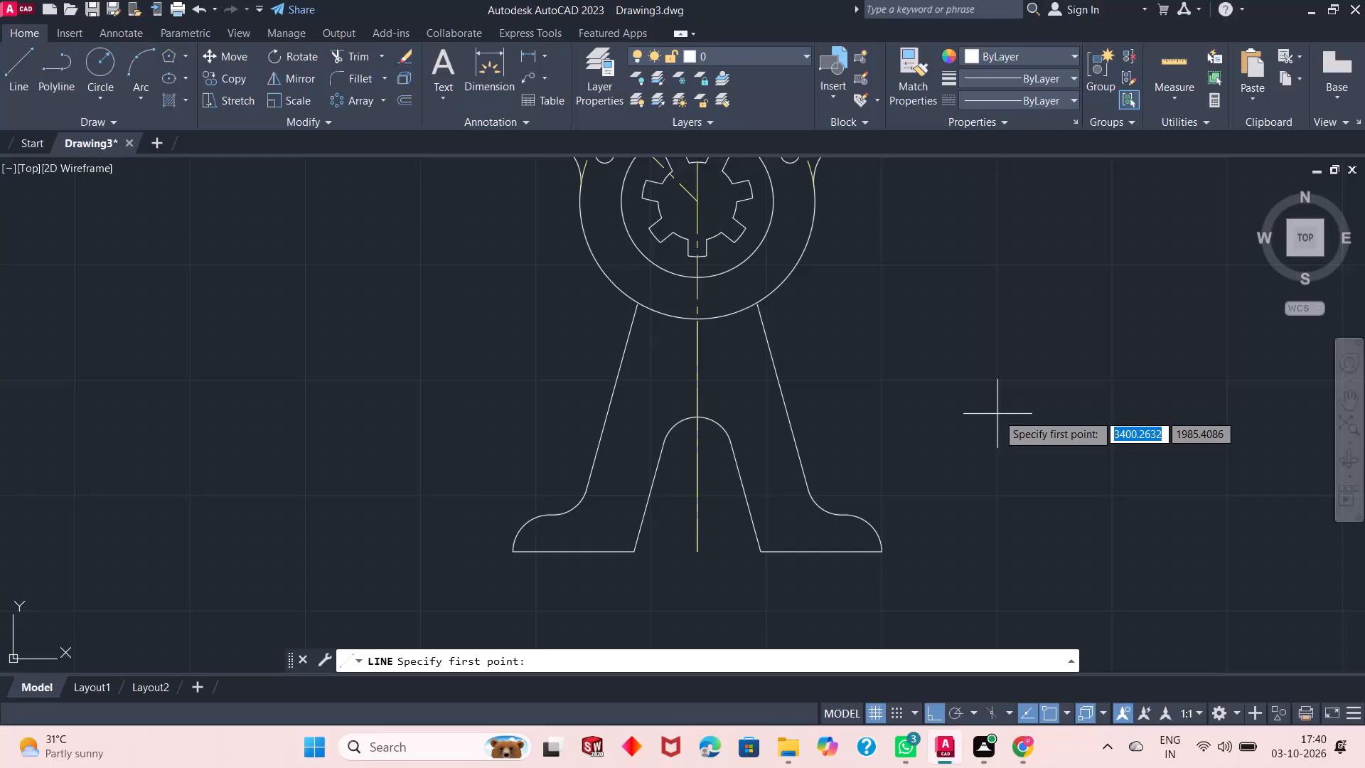
pyautogui.press('F8')
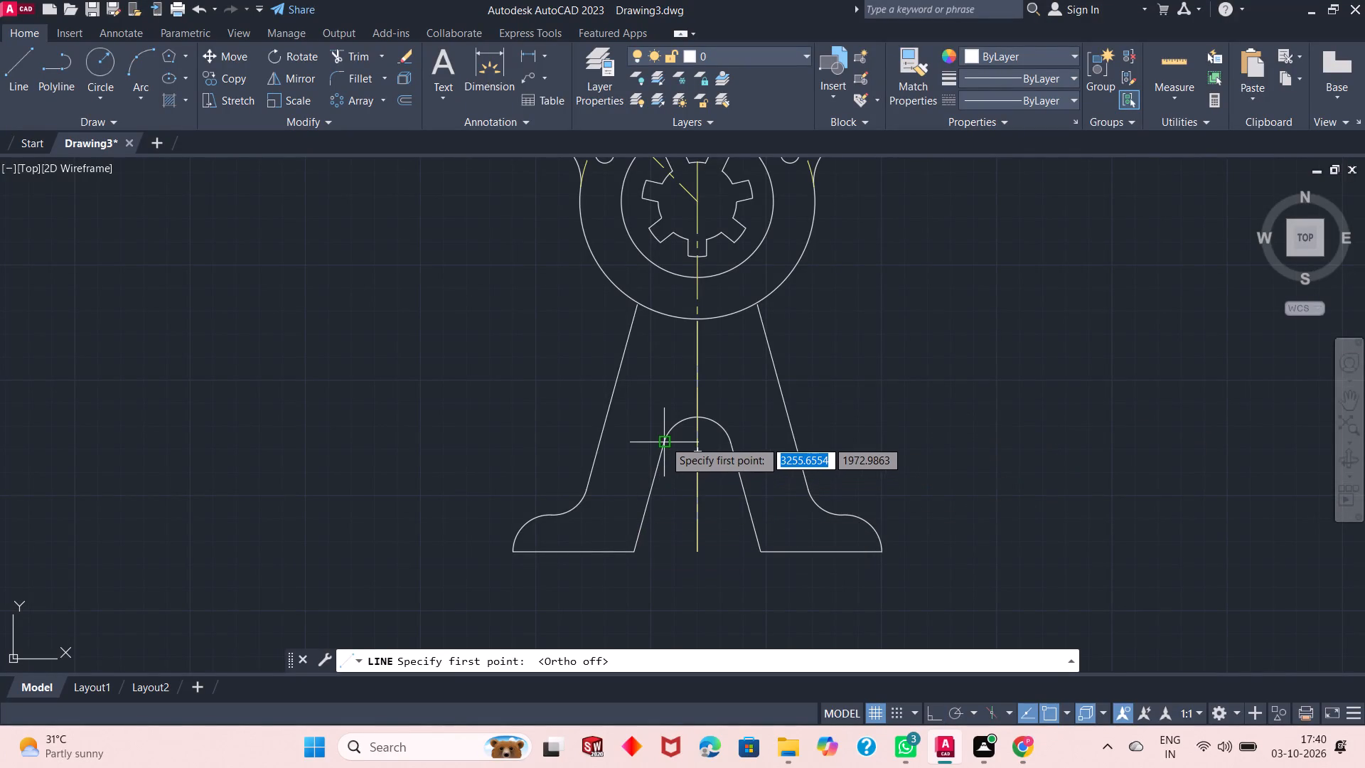
pyautogui.click(664, 440)
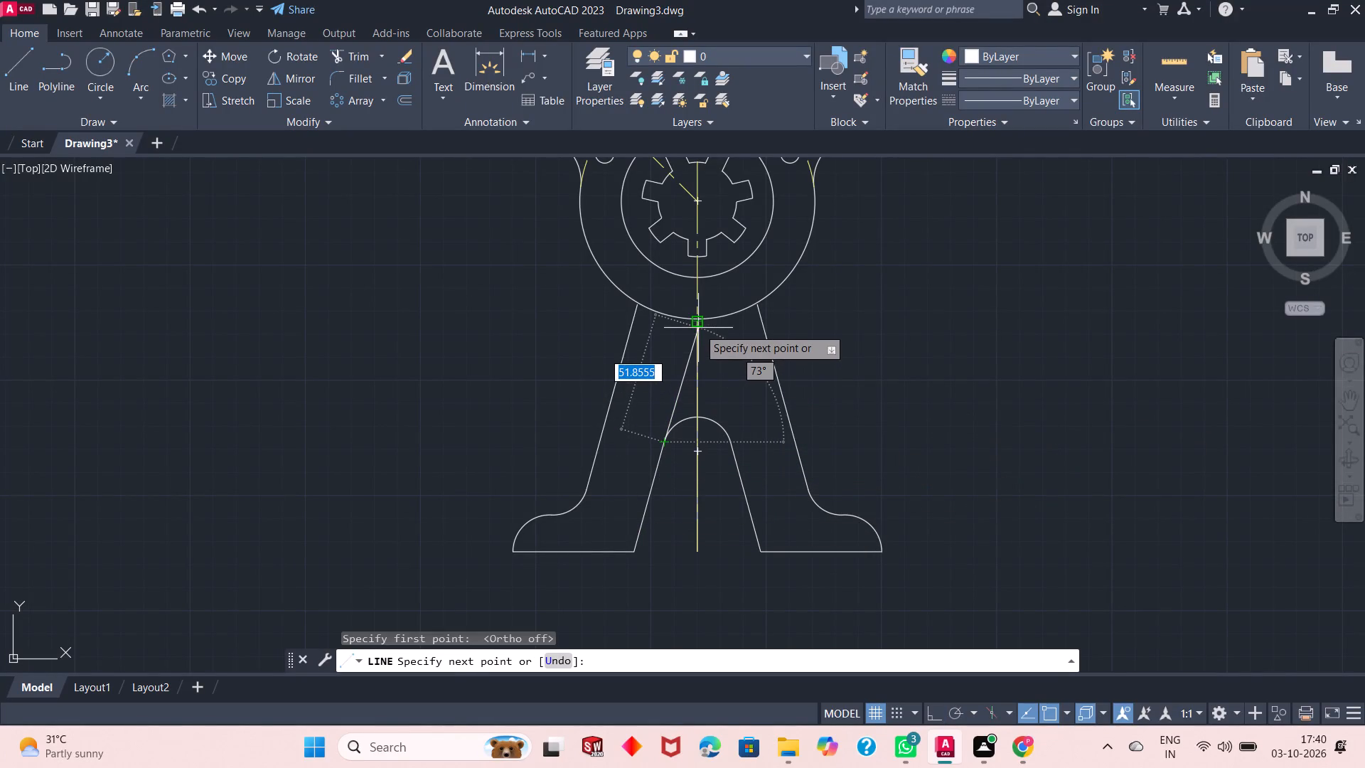
pyautogui.scroll(4, 698, 328)
pyautogui.click(682, 292)
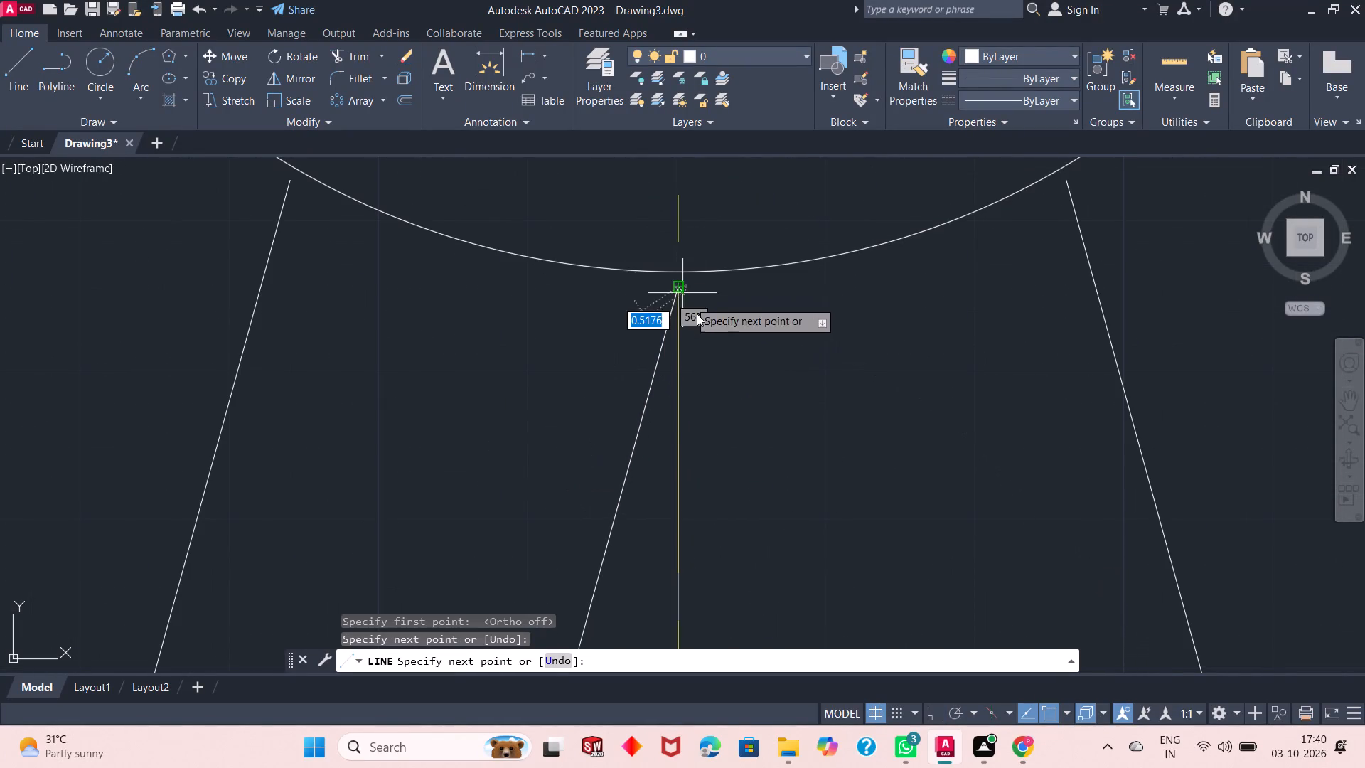
pyautogui.scroll(-3, 697, 321)
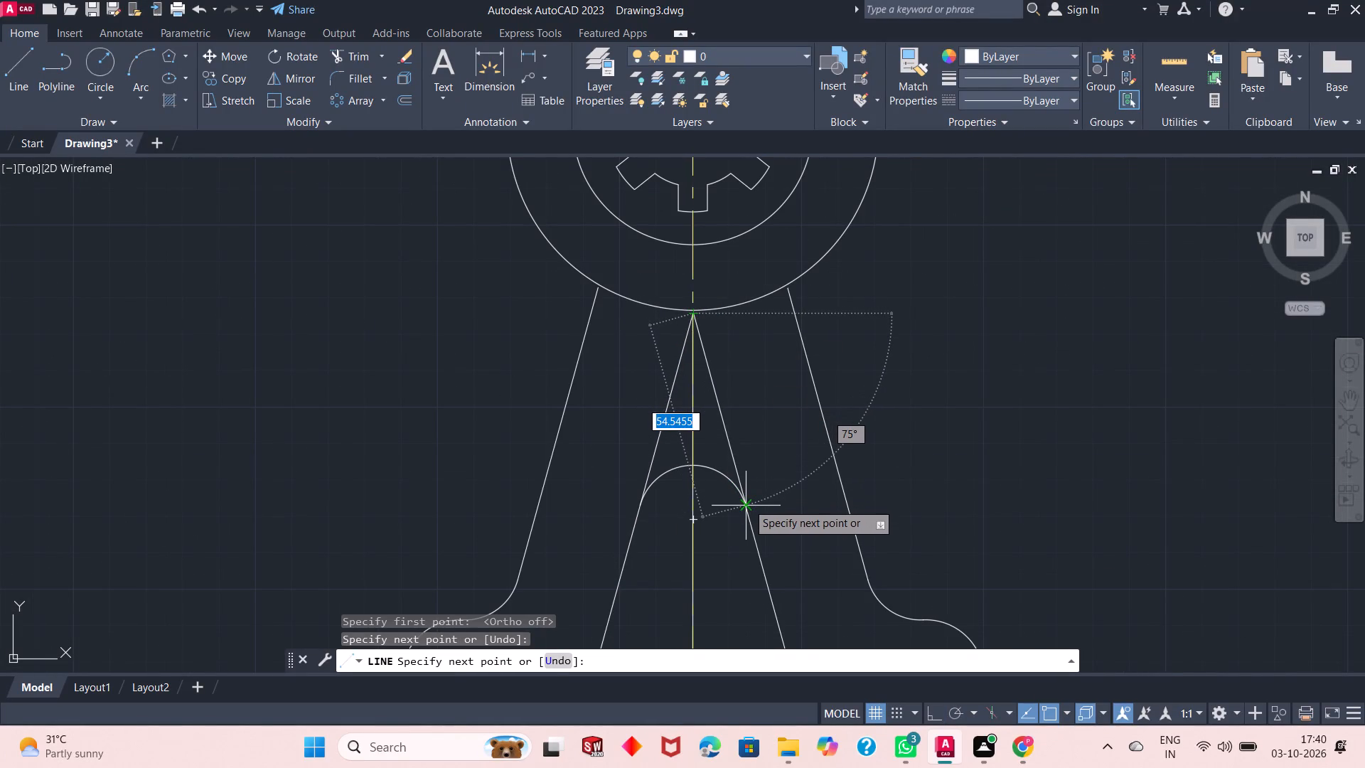
pyautogui.click(746, 503)
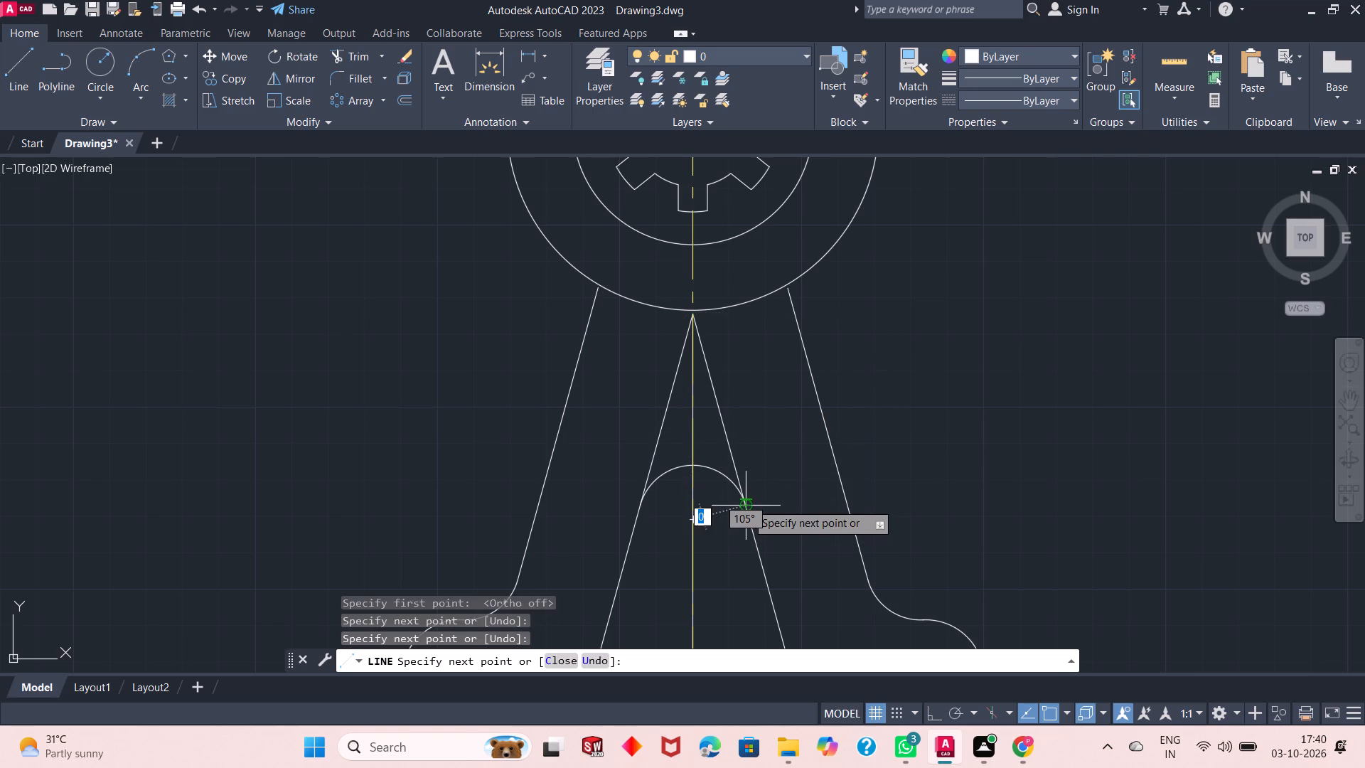
pyautogui.press('Escape')
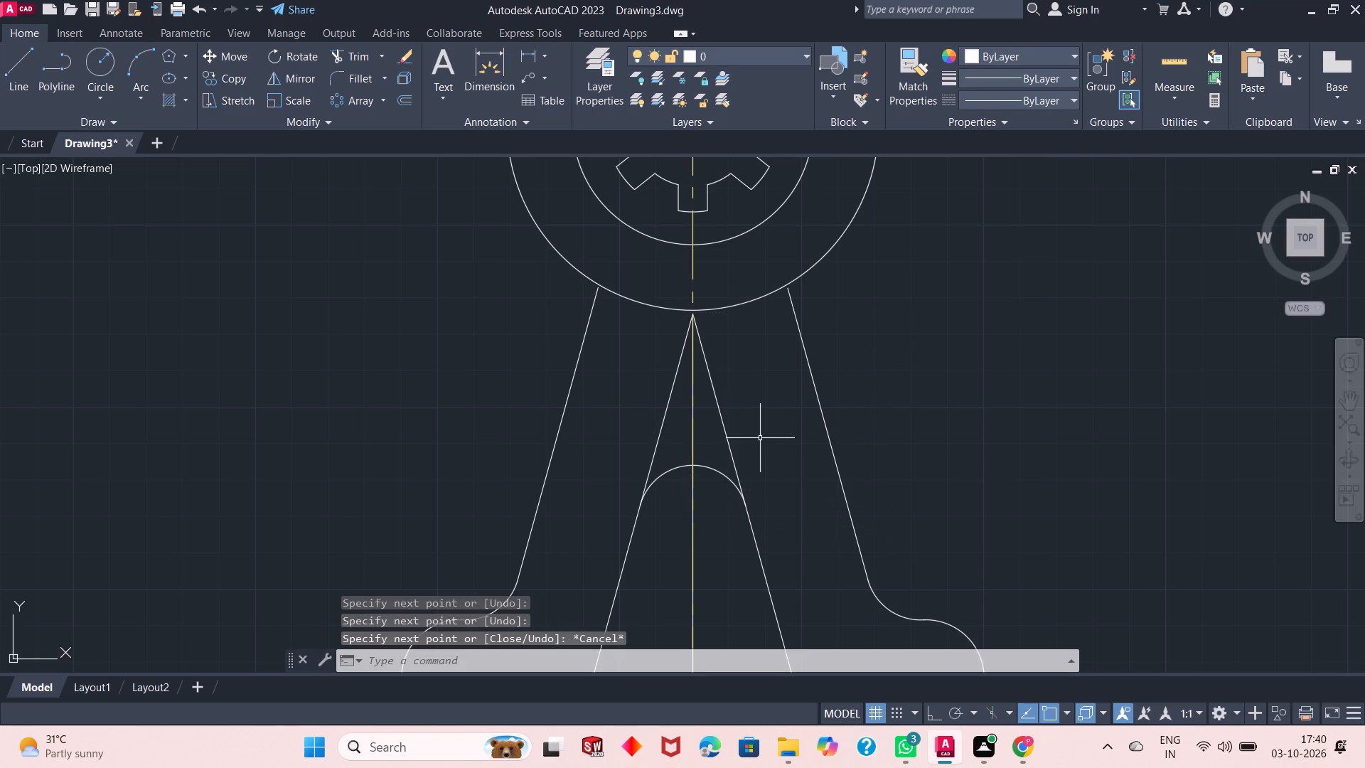
# Erase the 100-long vertical construction line on the centerline between the legs.
pyautogui.scroll(-2, 759, 445)
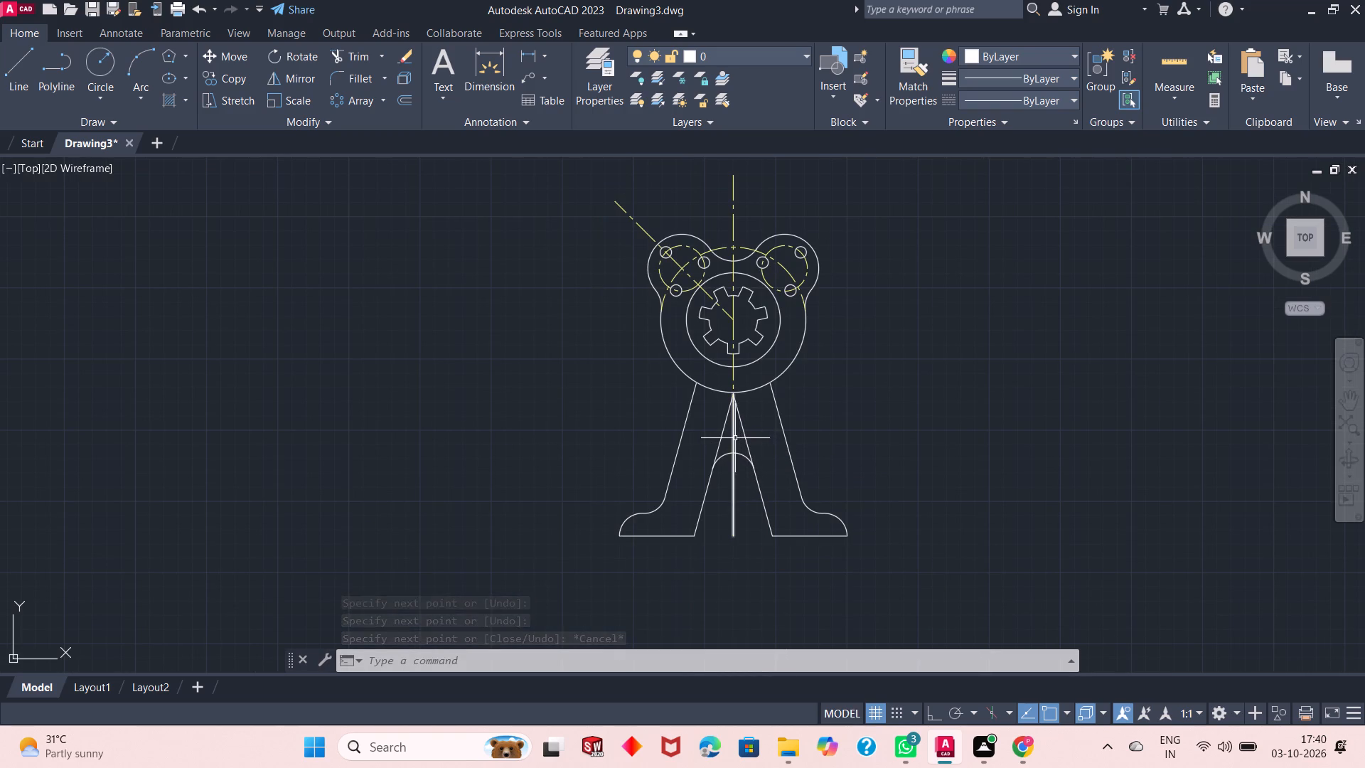
pyautogui.click(734, 438)
pyautogui.rightClick(874, 383)
pyautogui.click(899, 380)
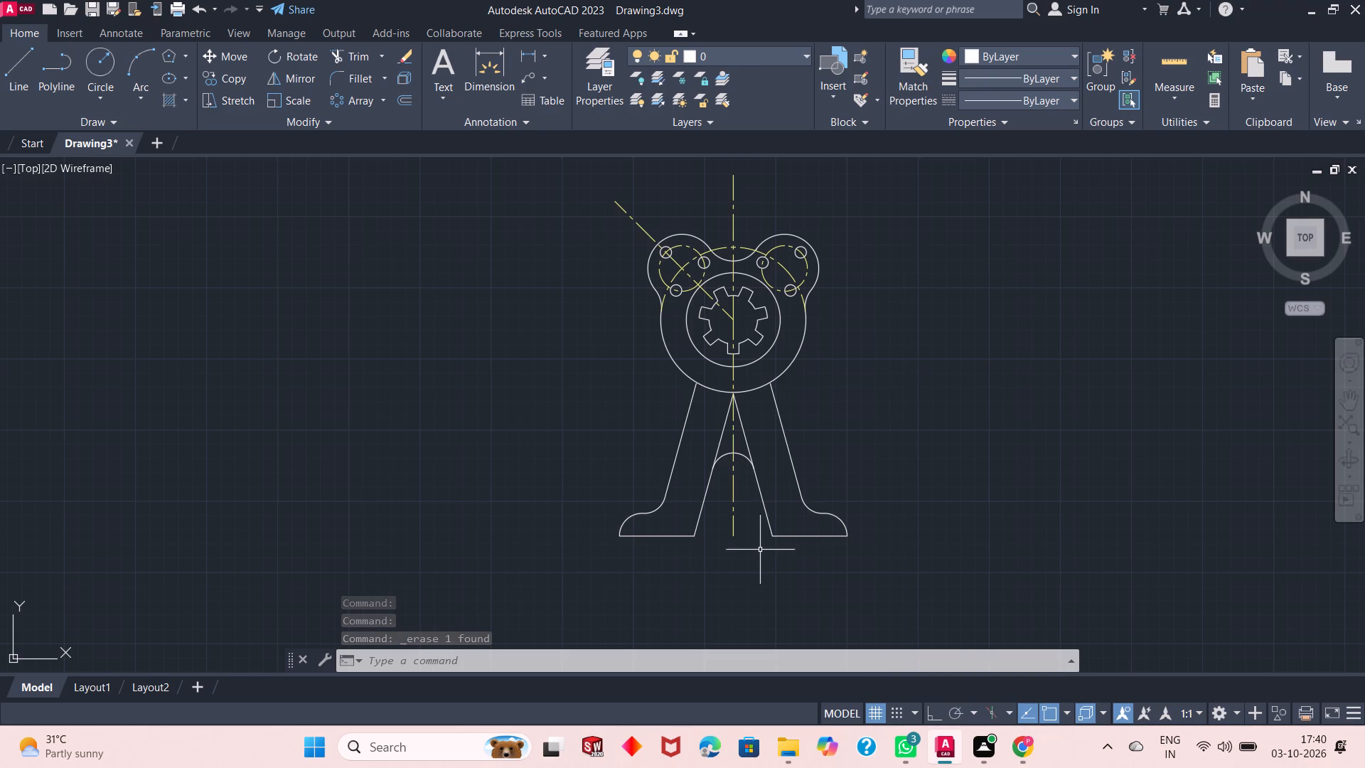
# Fillet the large body arc to the left leg's outer line with a radius of 30.
pyautogui.scroll(2, 766, 366)
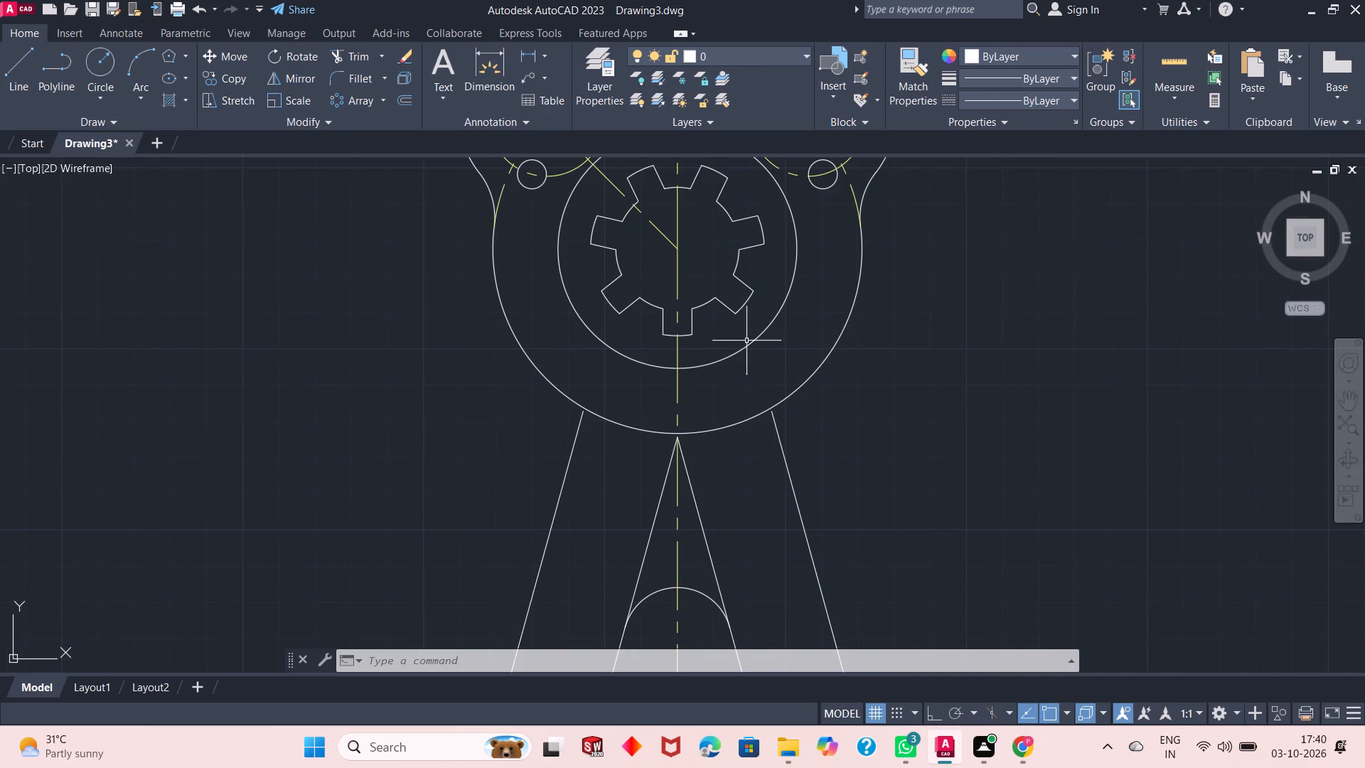
pyautogui.click(363, 82)
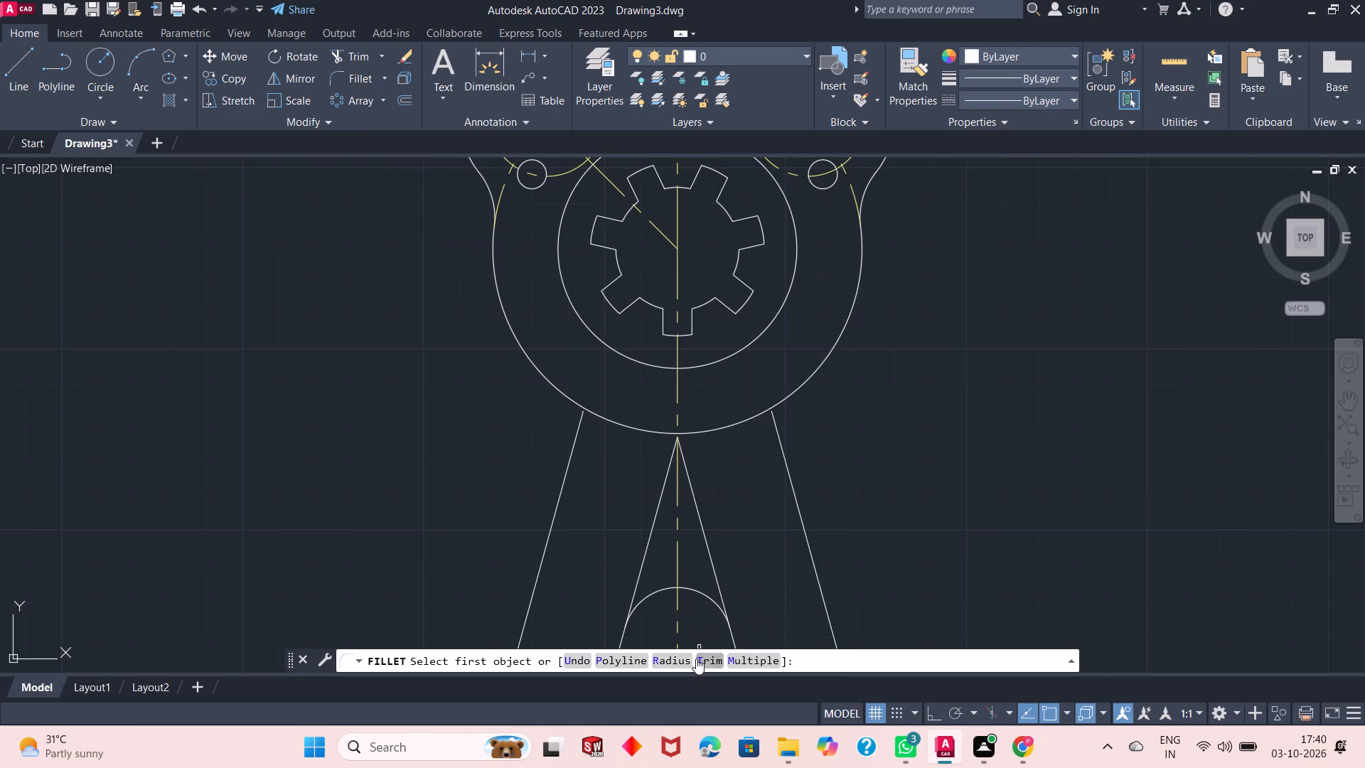
pyautogui.click(679, 656)
pyautogui.write('30')
pyautogui.press('Return')
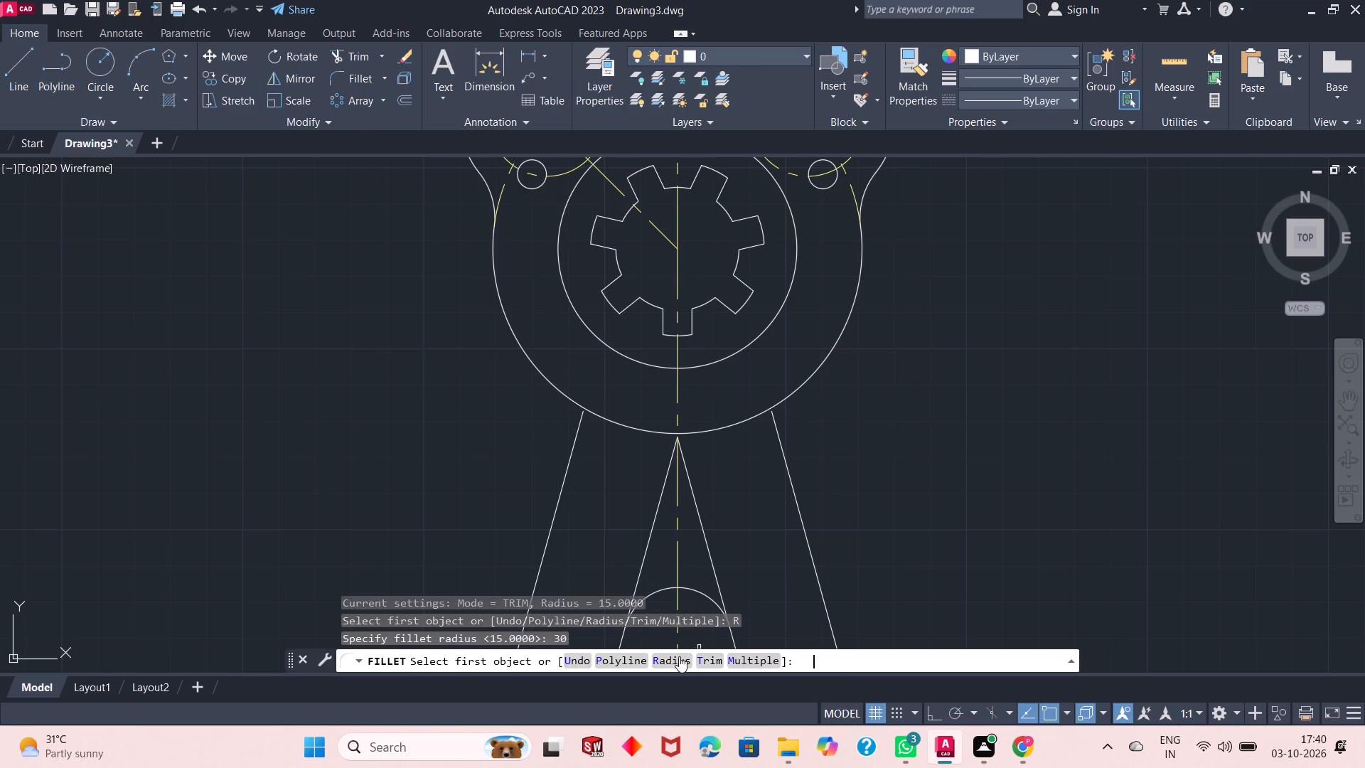
pyautogui.click(556, 388)
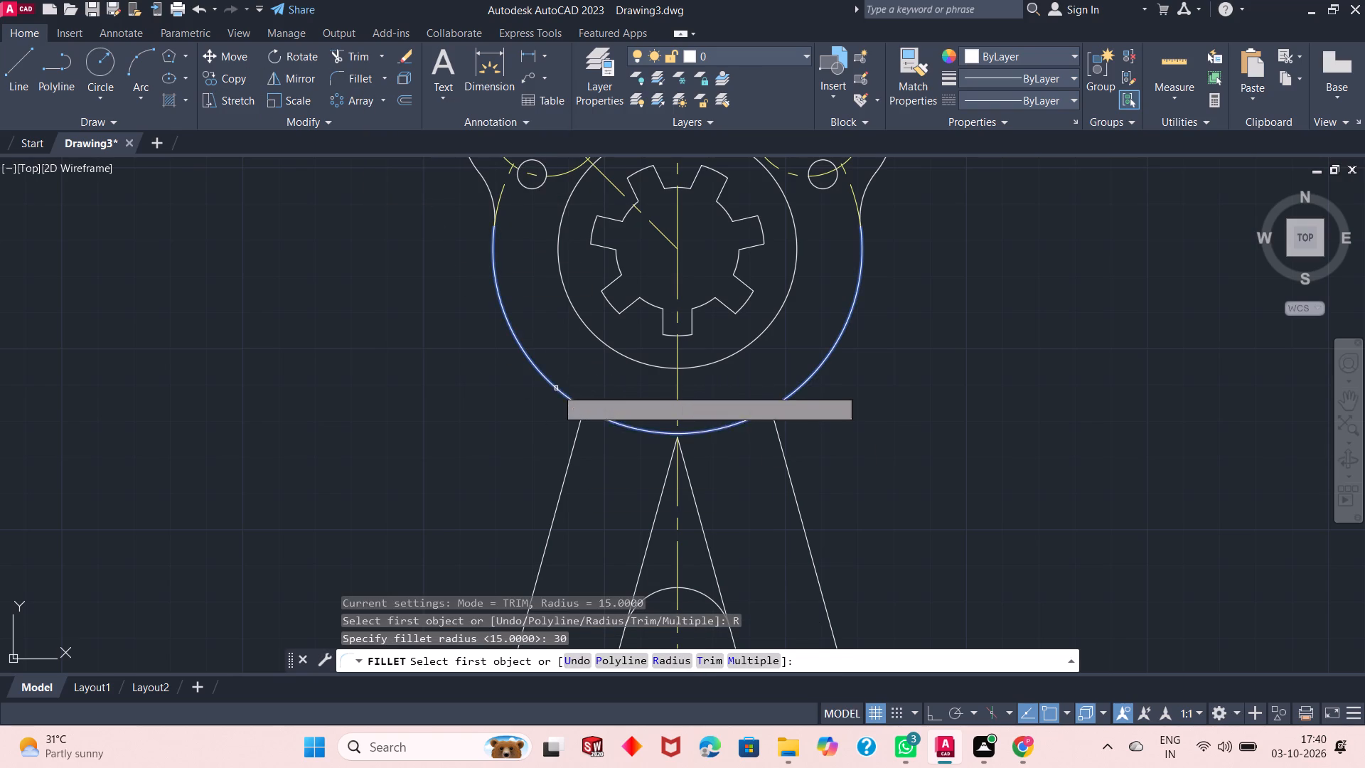
pyautogui.click(569, 452)
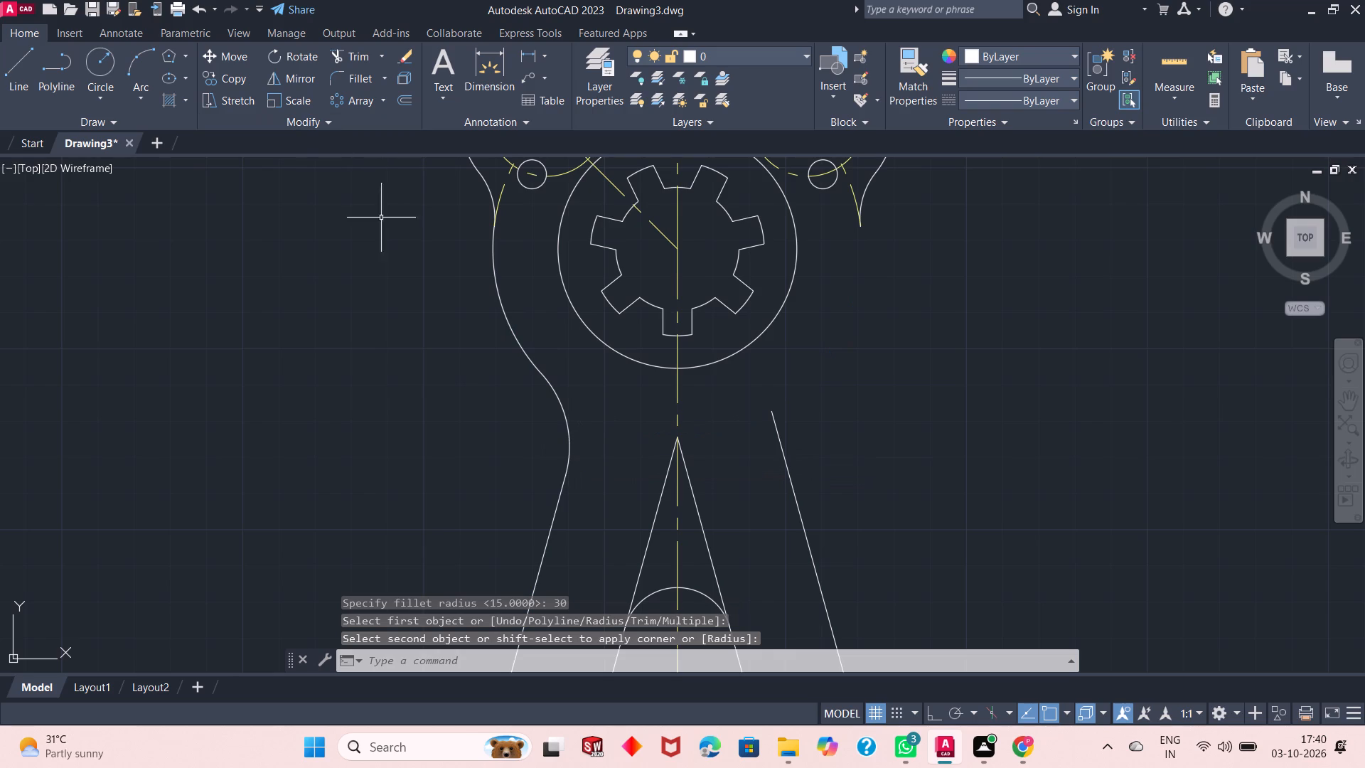
# Draw a circle of radius 51 centered on the slotted hub to restore the body outline.
pyautogui.scroll(-1, 699, 550)
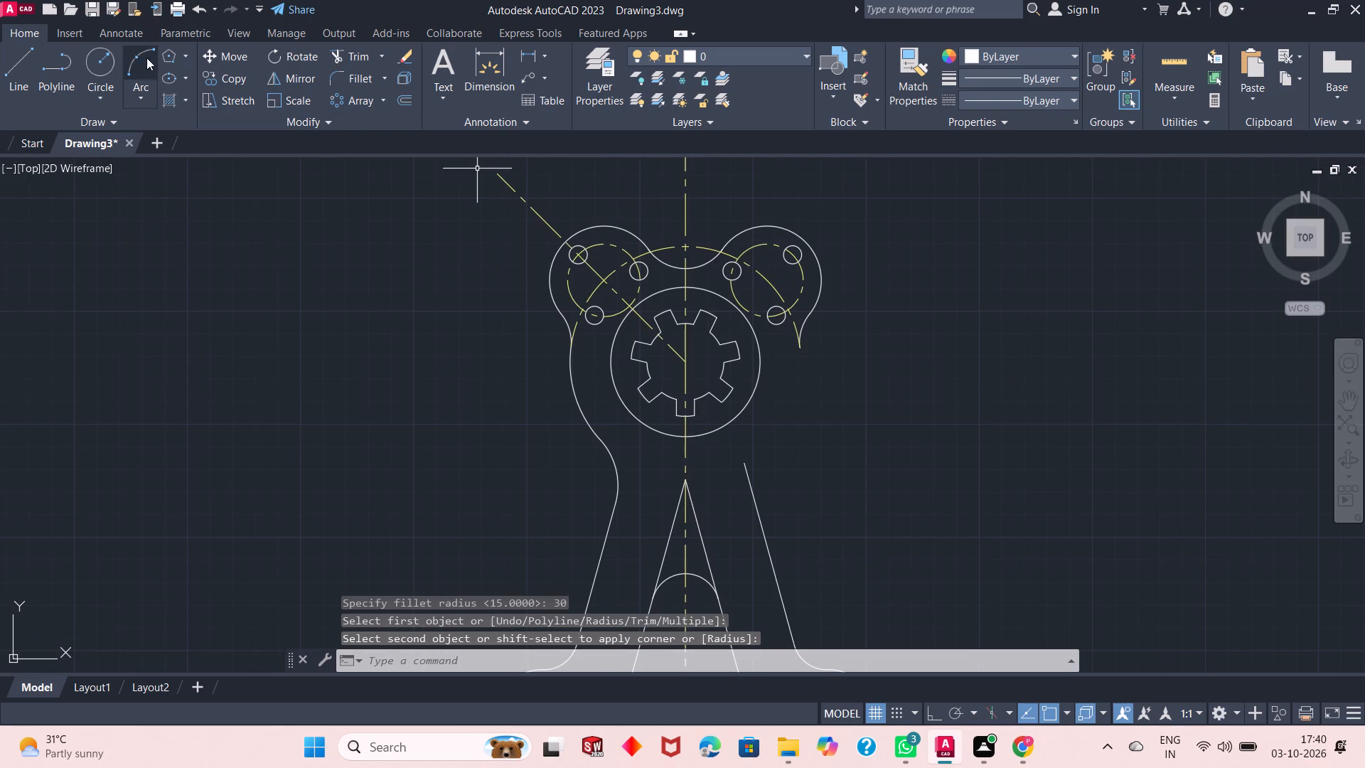
pyautogui.click(92, 55)
pyautogui.click(689, 366)
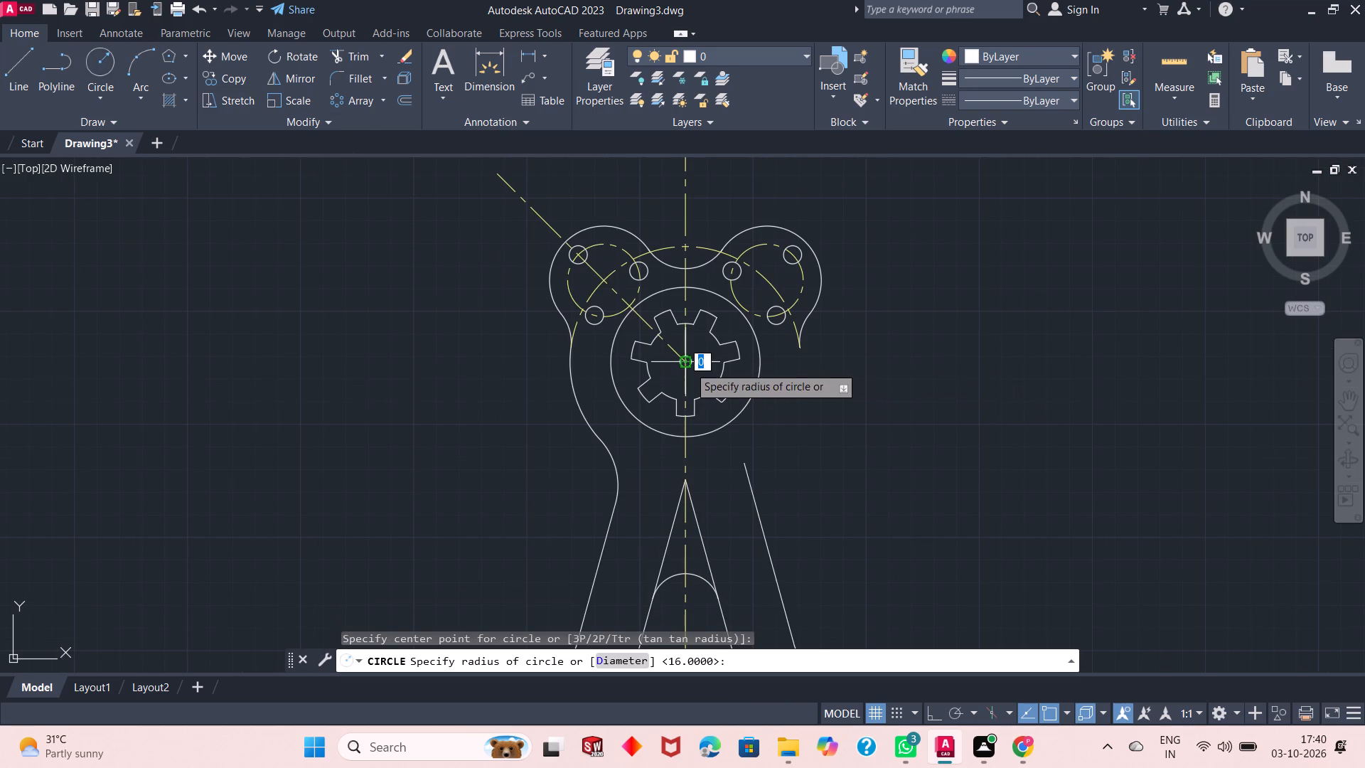
pyautogui.click(688, 245)
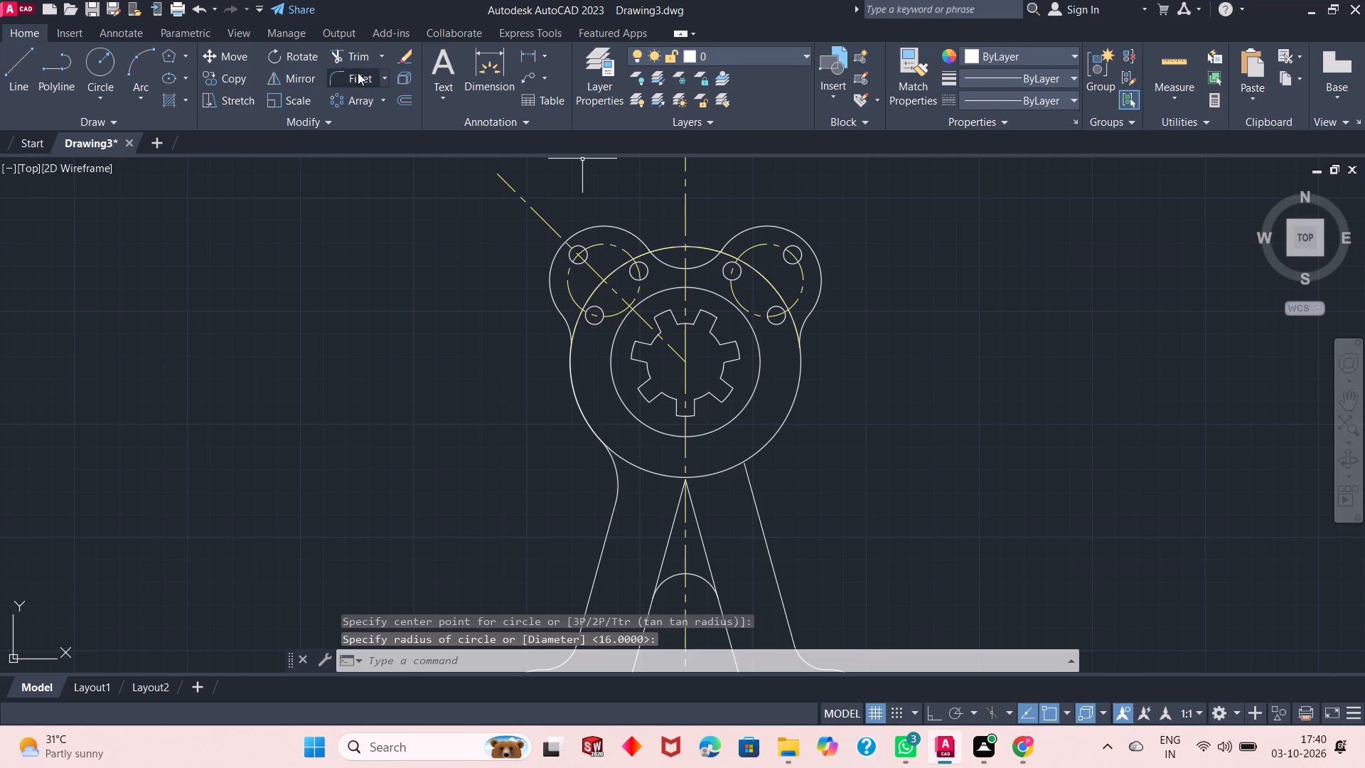
# Fillet the body circle to the right leg's outer line with a radius of 30.
pyautogui.click(350, 75)
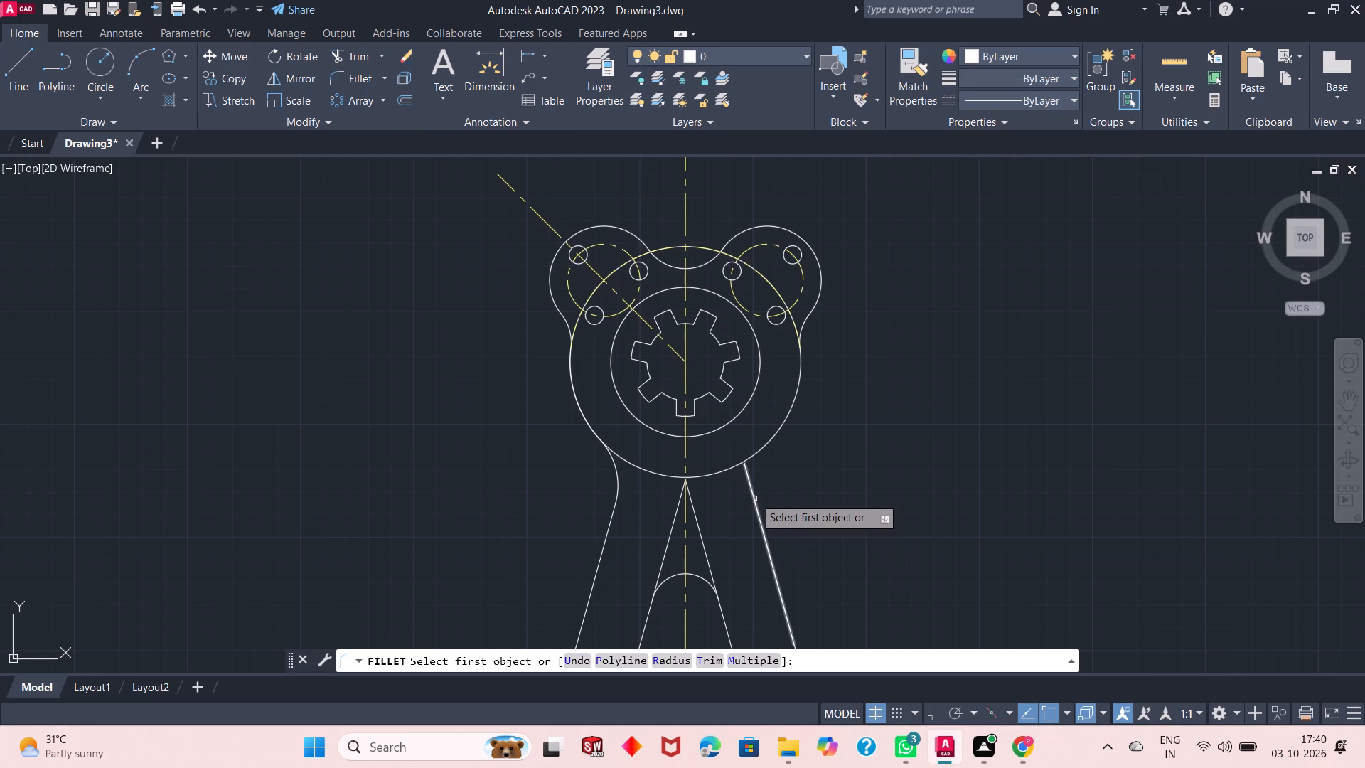
pyautogui.click(669, 660)
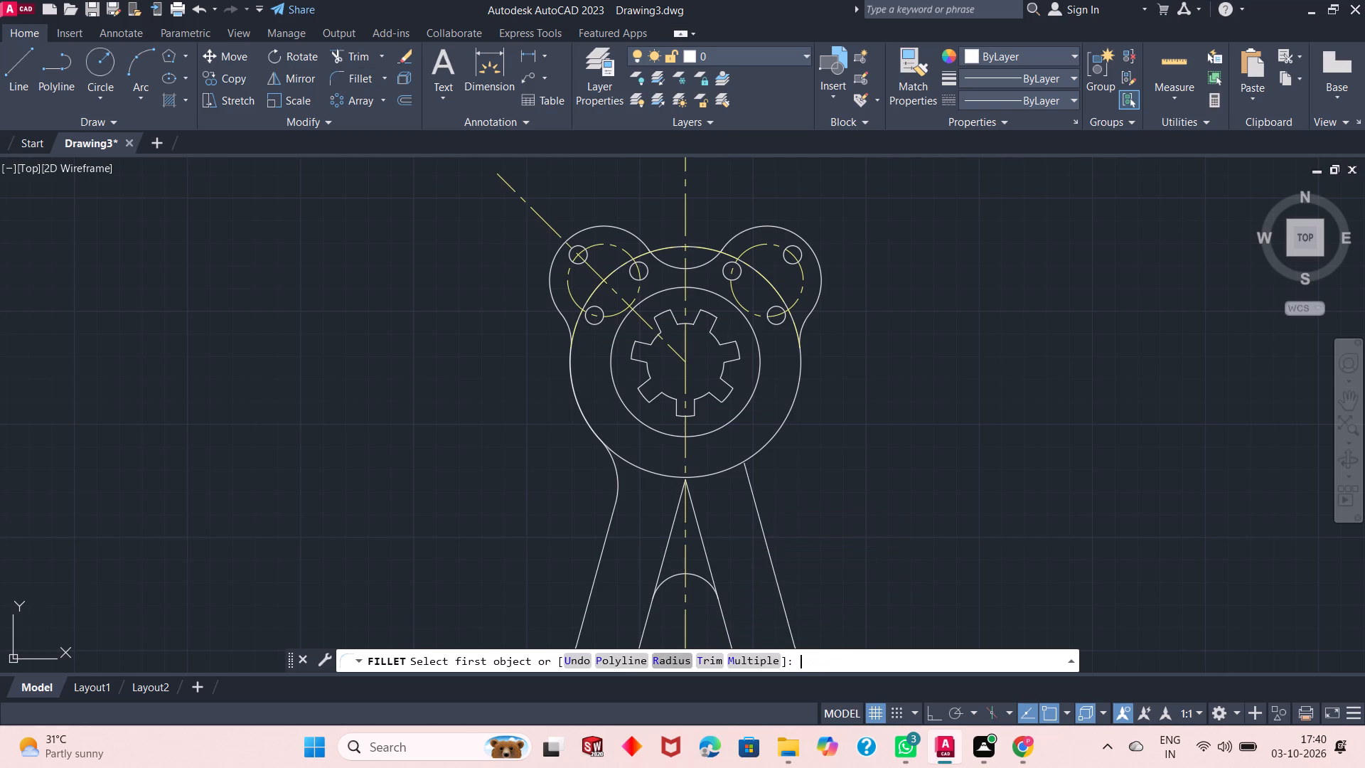
pyautogui.press('Return')
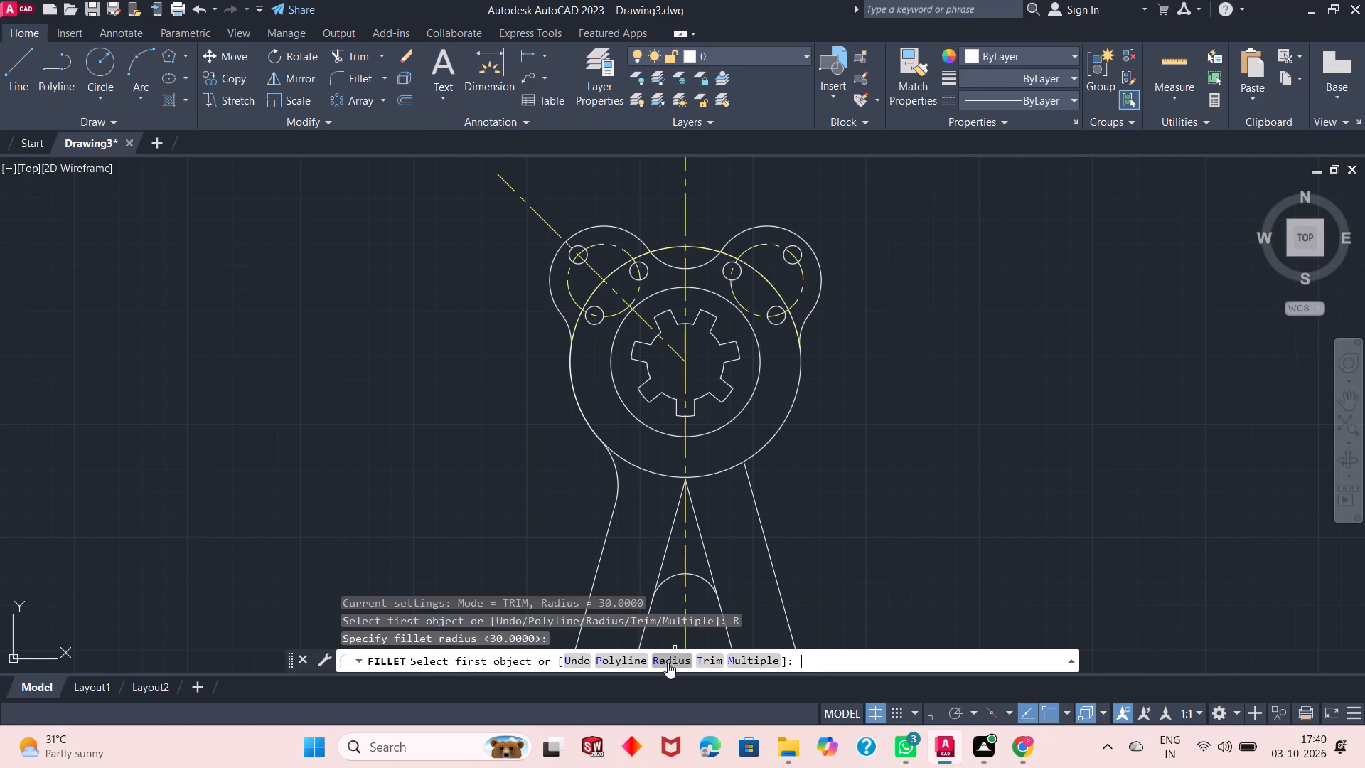
pyautogui.click(762, 444)
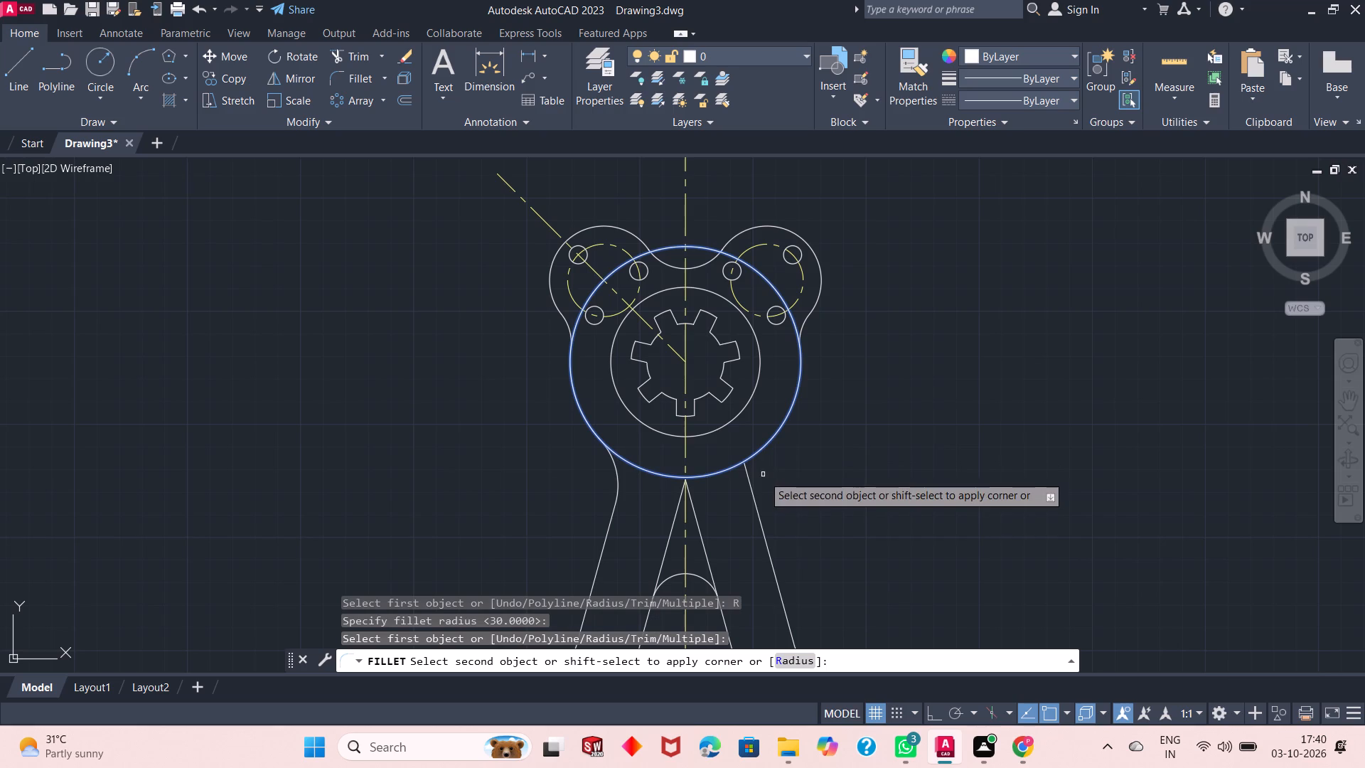
pyautogui.click(756, 505)
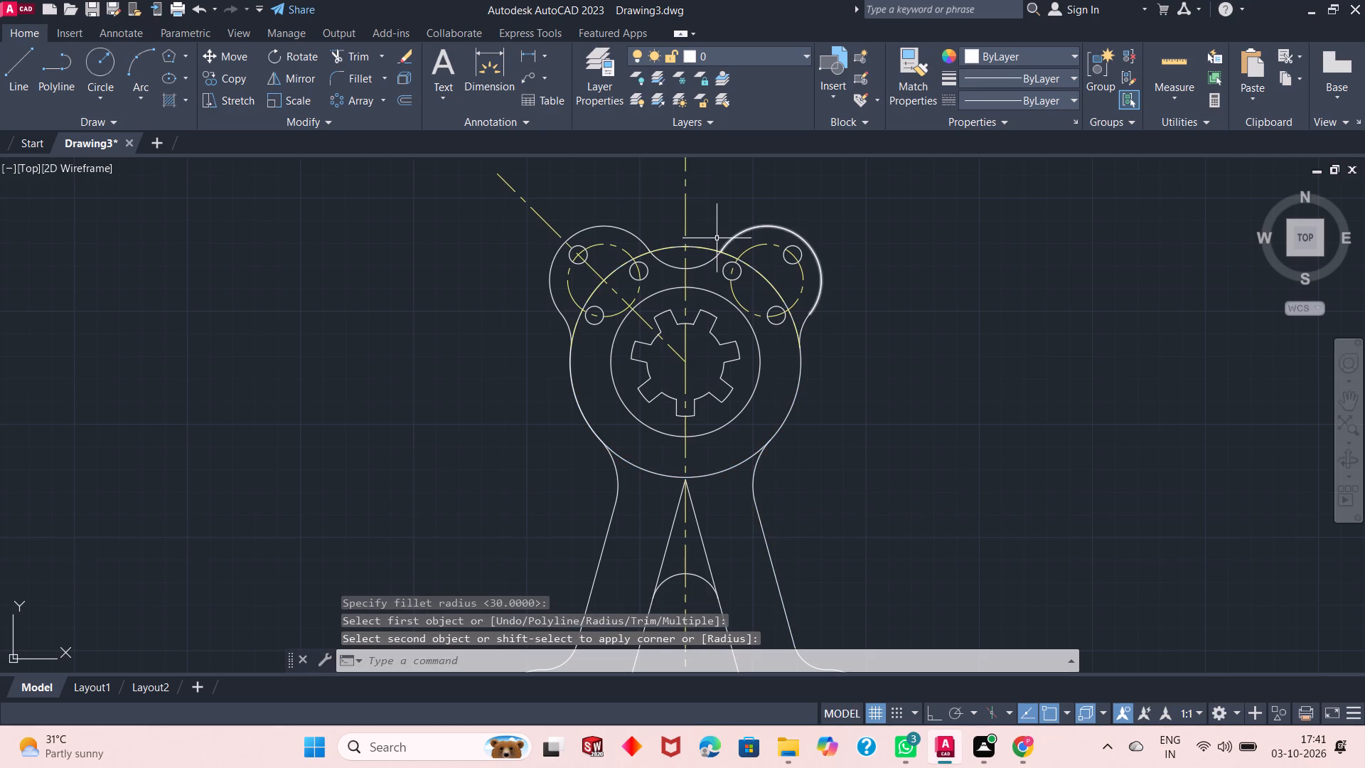
# Trim away the upper part of the radius 51 circle crossing both lobes and the gap between them, keeping the dashed centerline arc.
pyautogui.scroll(2, 714, 237)
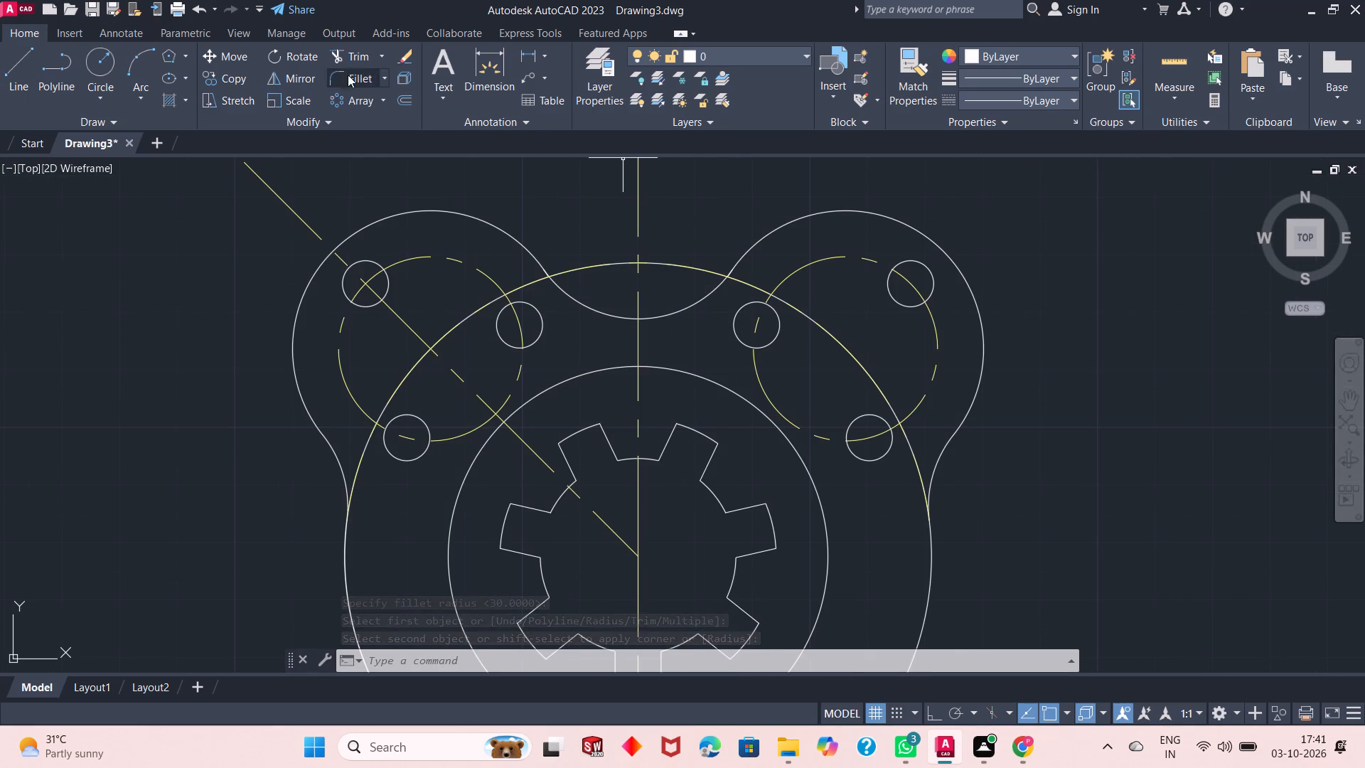
pyautogui.click(346, 53)
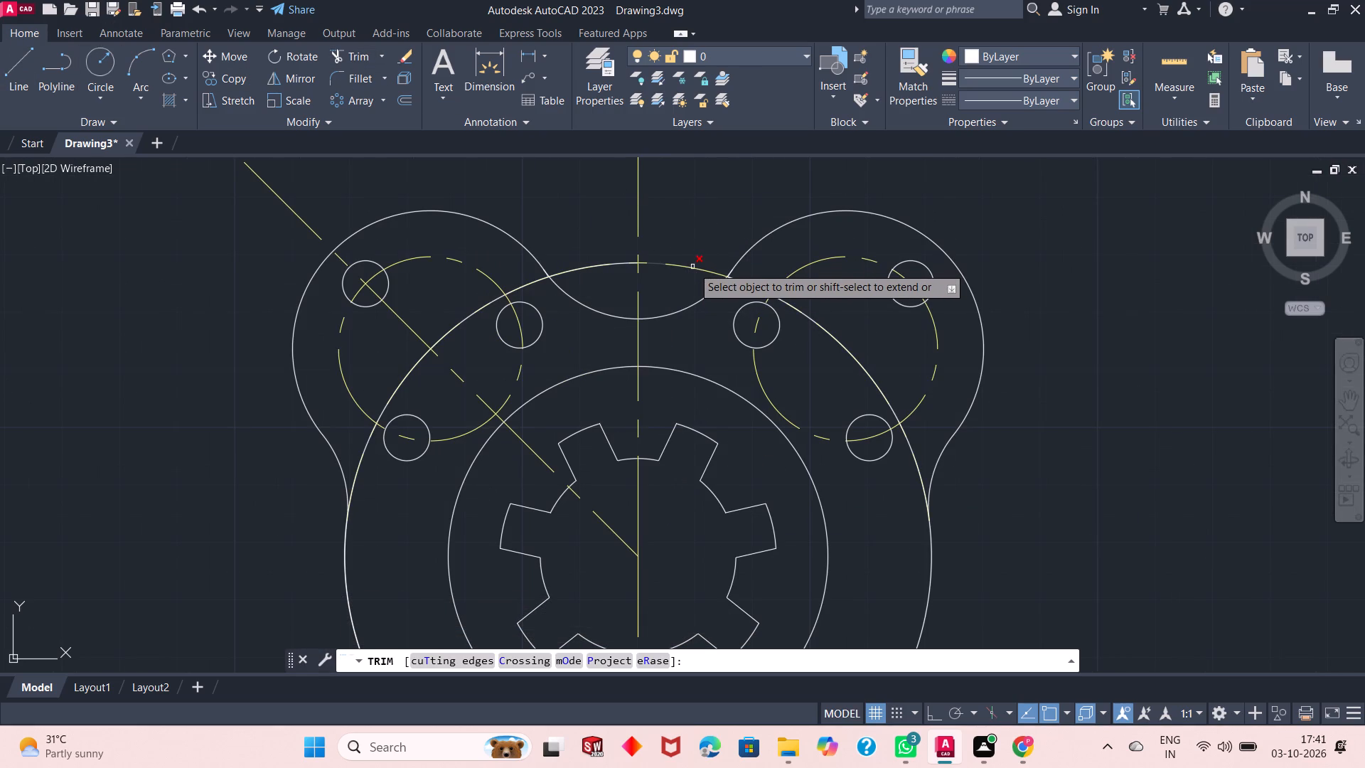
pyautogui.click(692, 268)
pyautogui.click(616, 261)
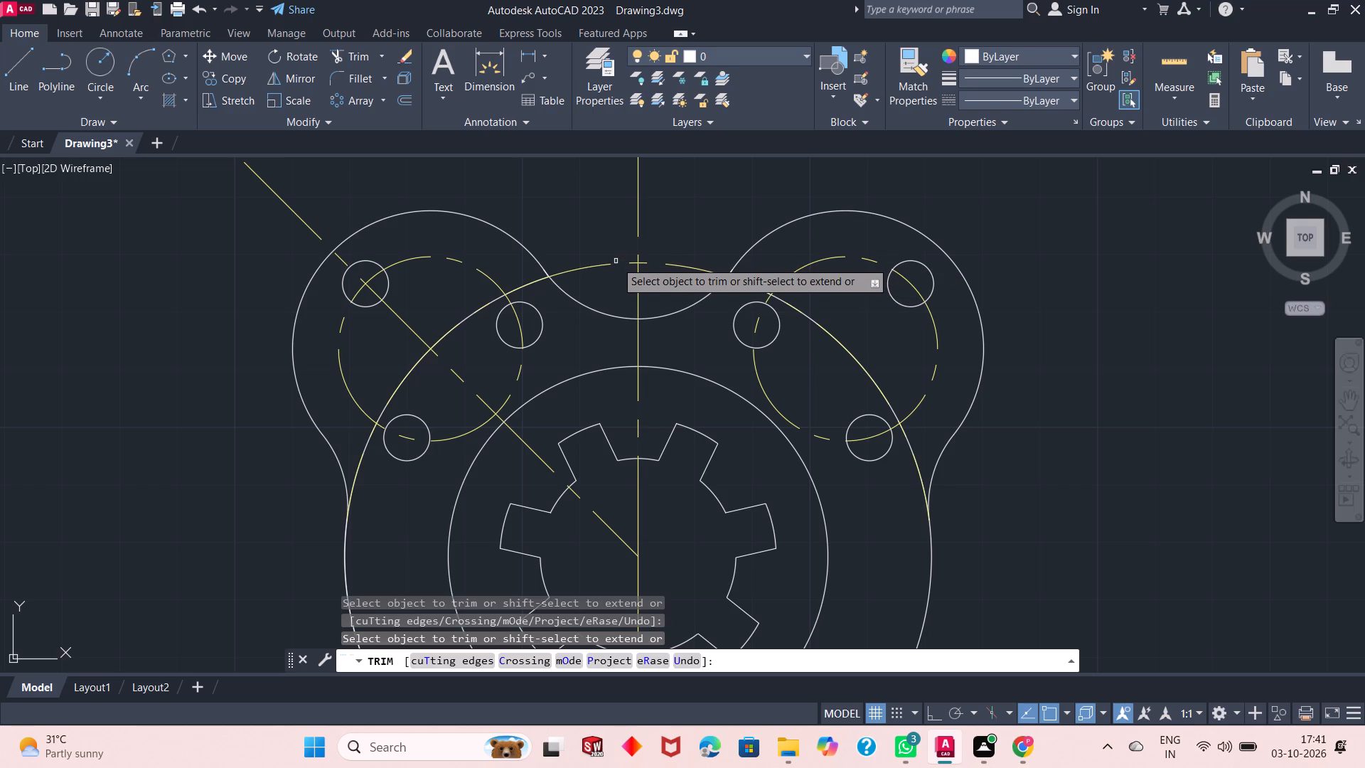
pyautogui.click(520, 288)
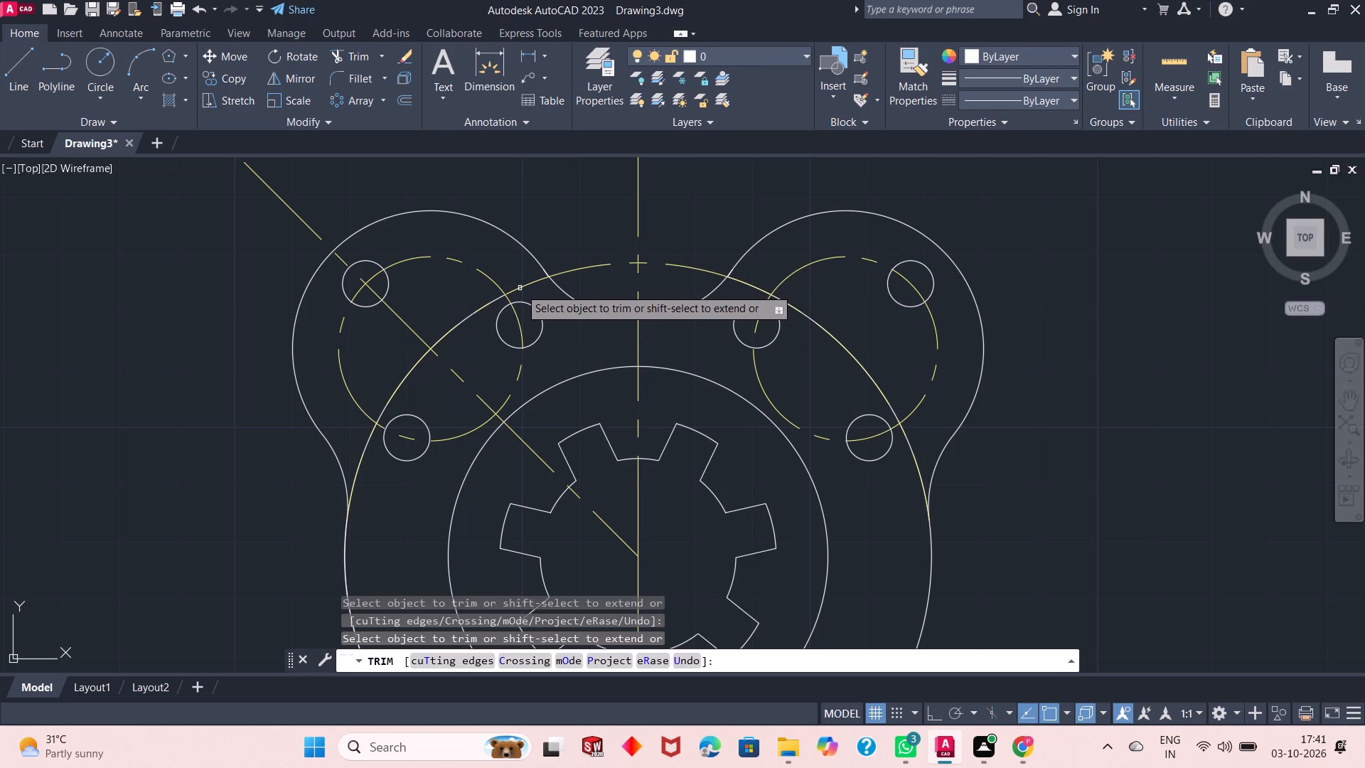
pyautogui.click(486, 306)
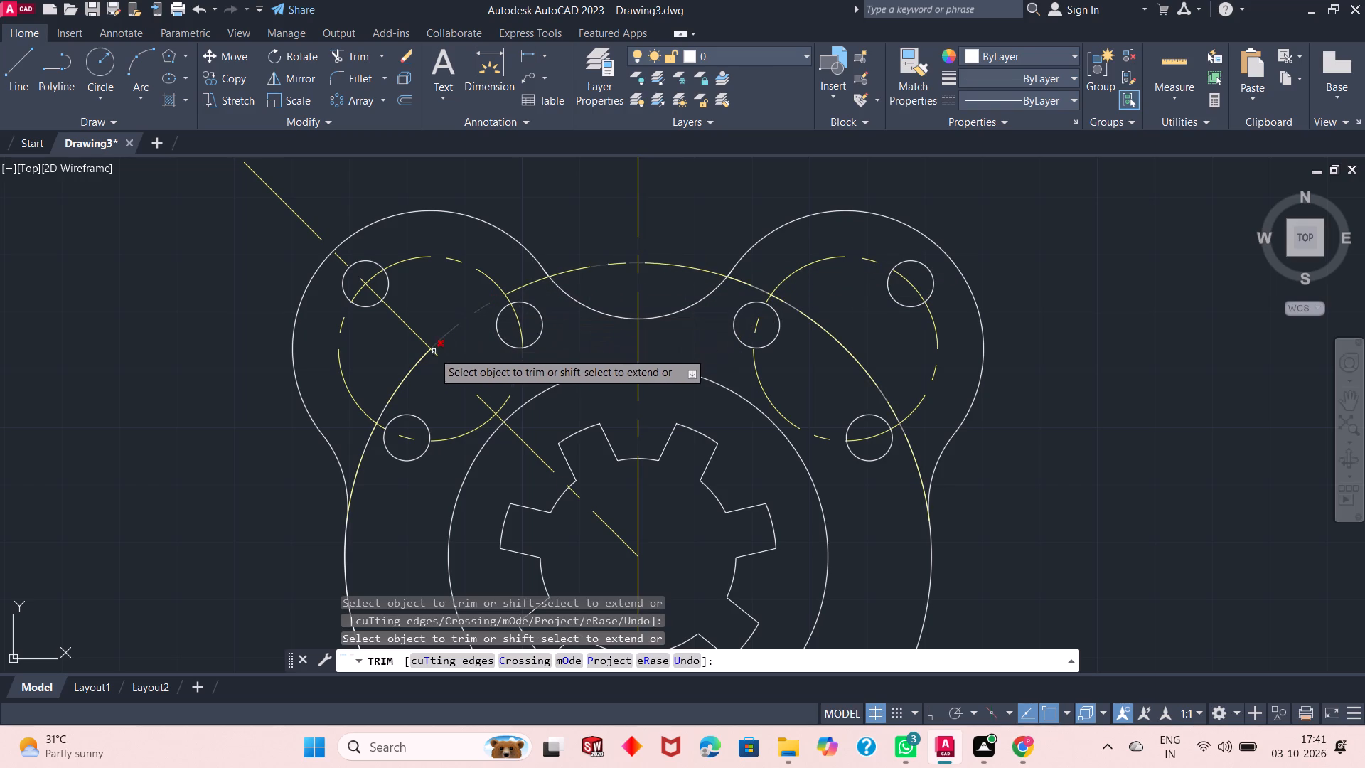
pyautogui.click(417, 364)
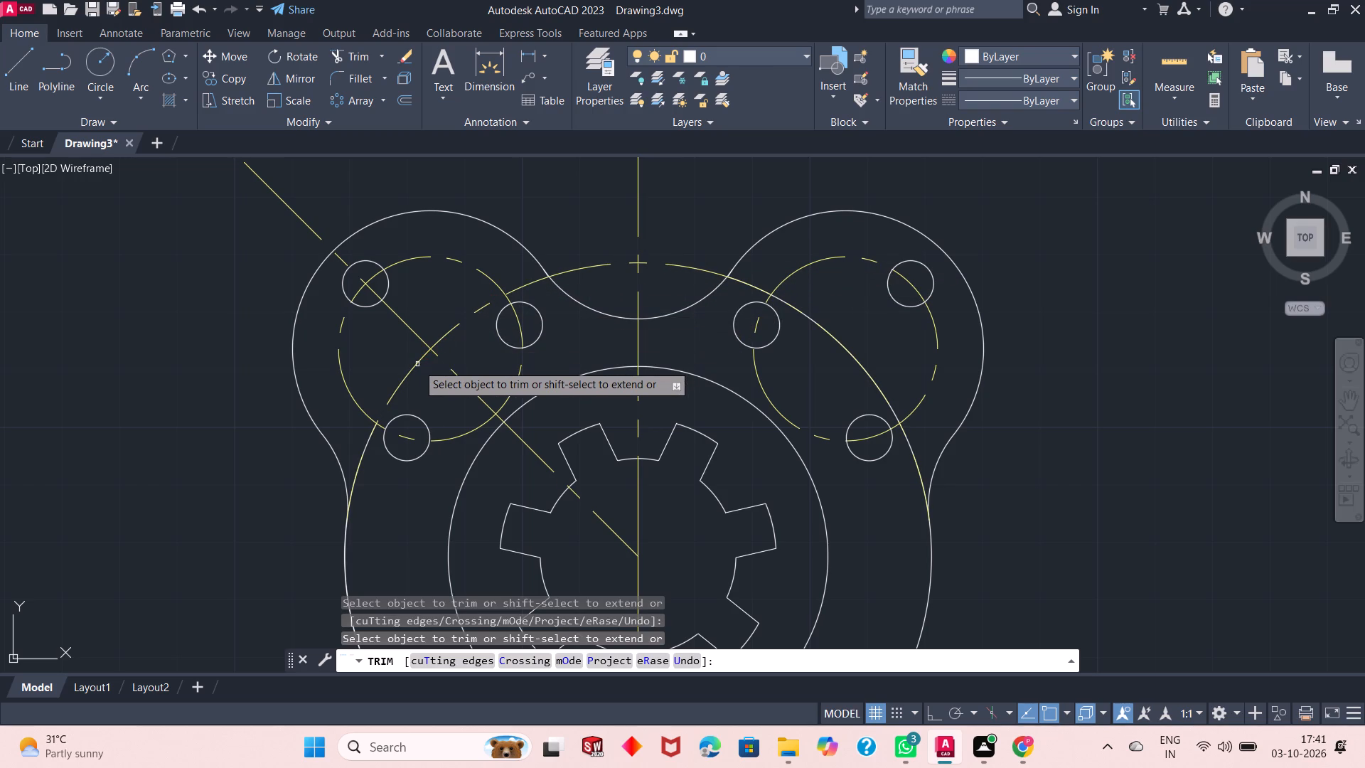
pyautogui.click(369, 444)
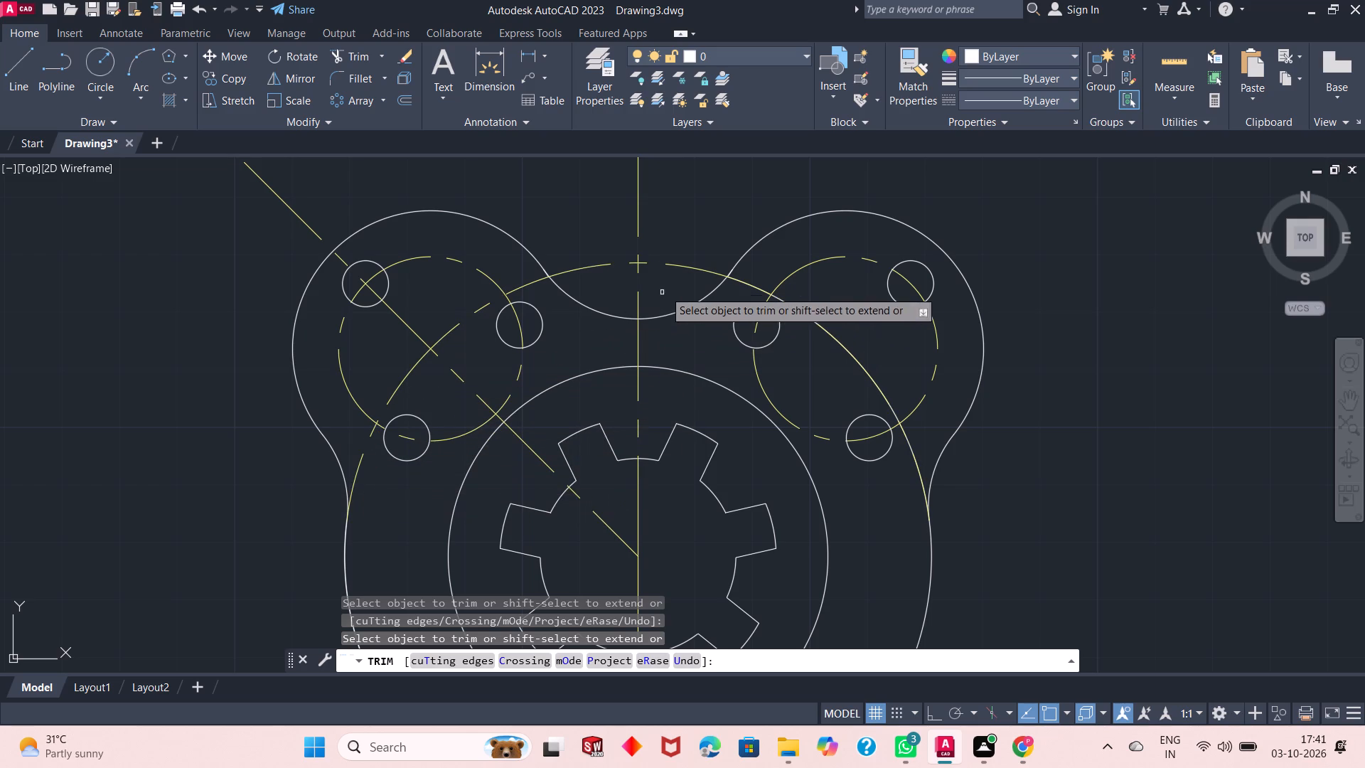
pyautogui.click(754, 287)
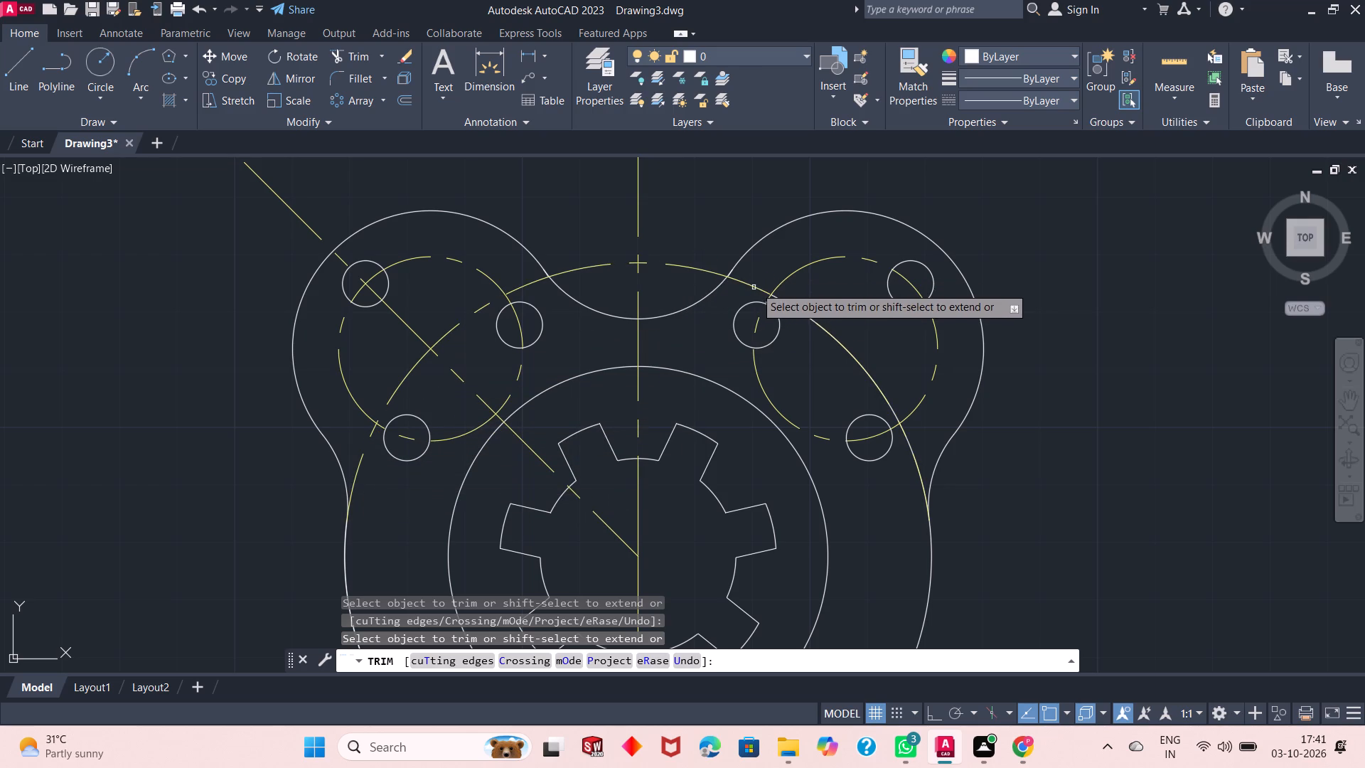
pyautogui.click(789, 306)
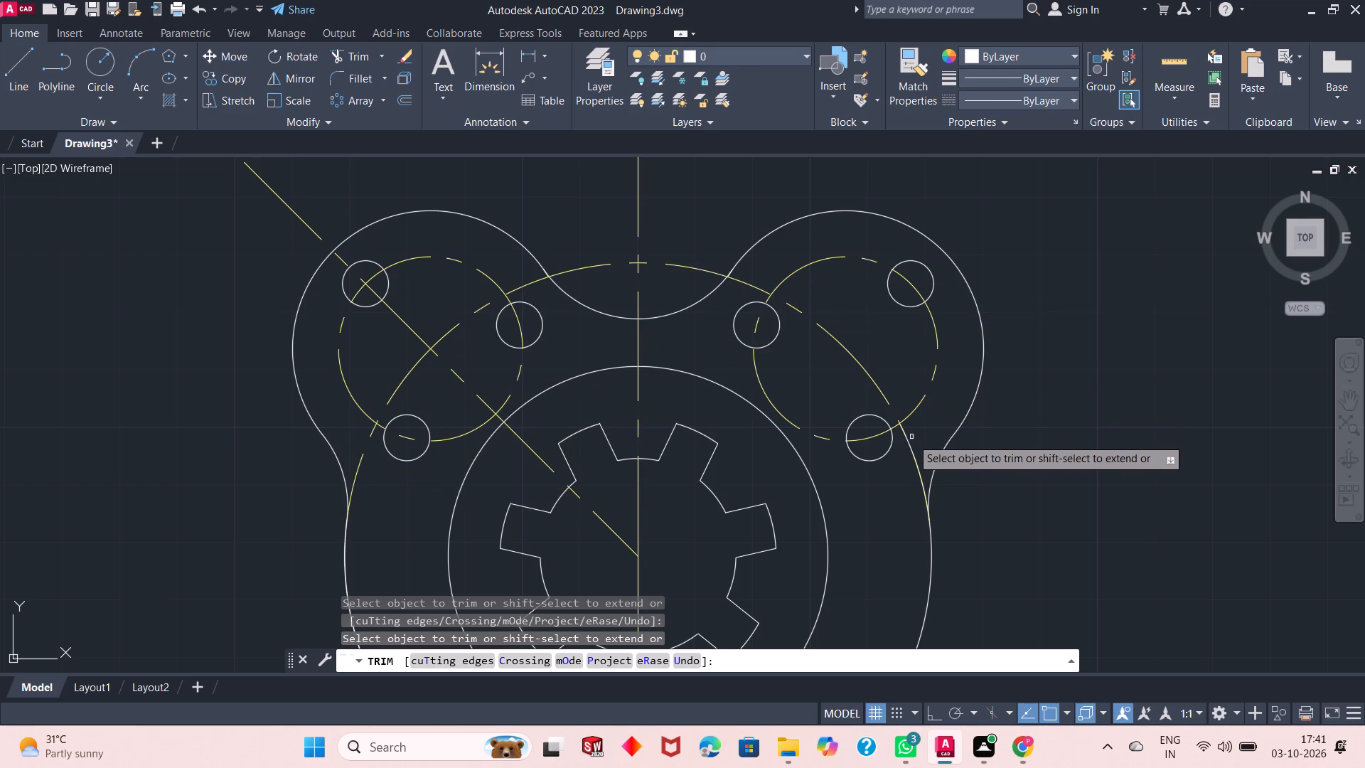
pyautogui.click(909, 447)
# Trim away the bottom of the body circle between the two leg fillets so the body opens into the legs.
pyautogui.scroll(-2, 978, 422)
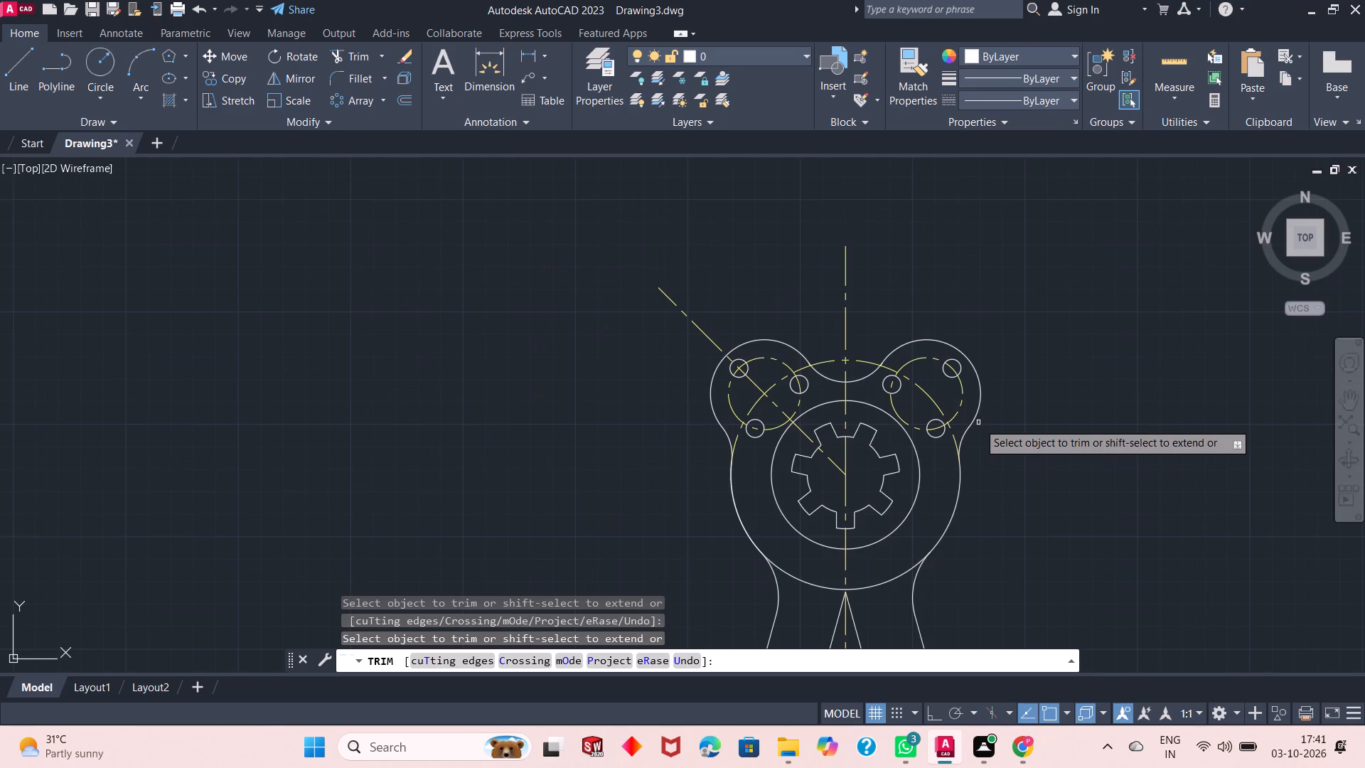
pyautogui.click(885, 591)
pyautogui.click(888, 569)
pyautogui.click(827, 585)
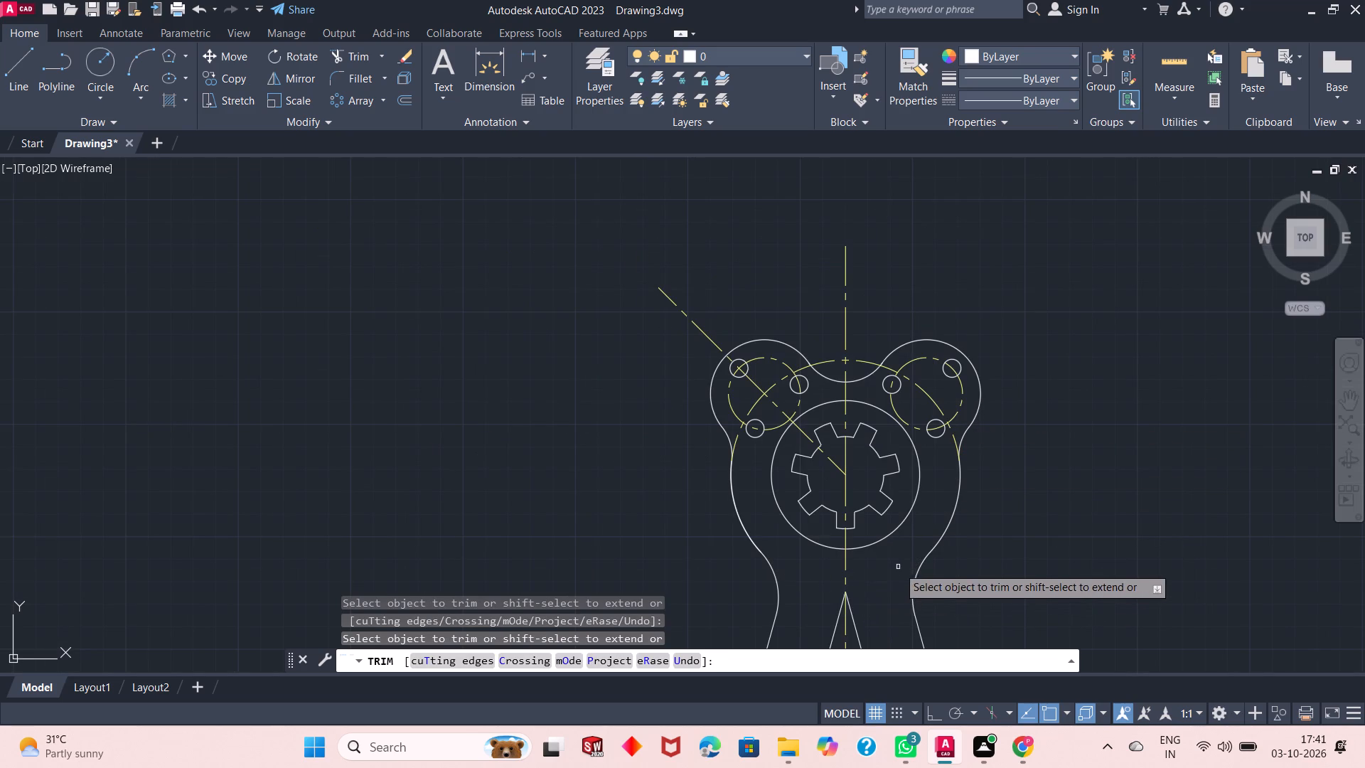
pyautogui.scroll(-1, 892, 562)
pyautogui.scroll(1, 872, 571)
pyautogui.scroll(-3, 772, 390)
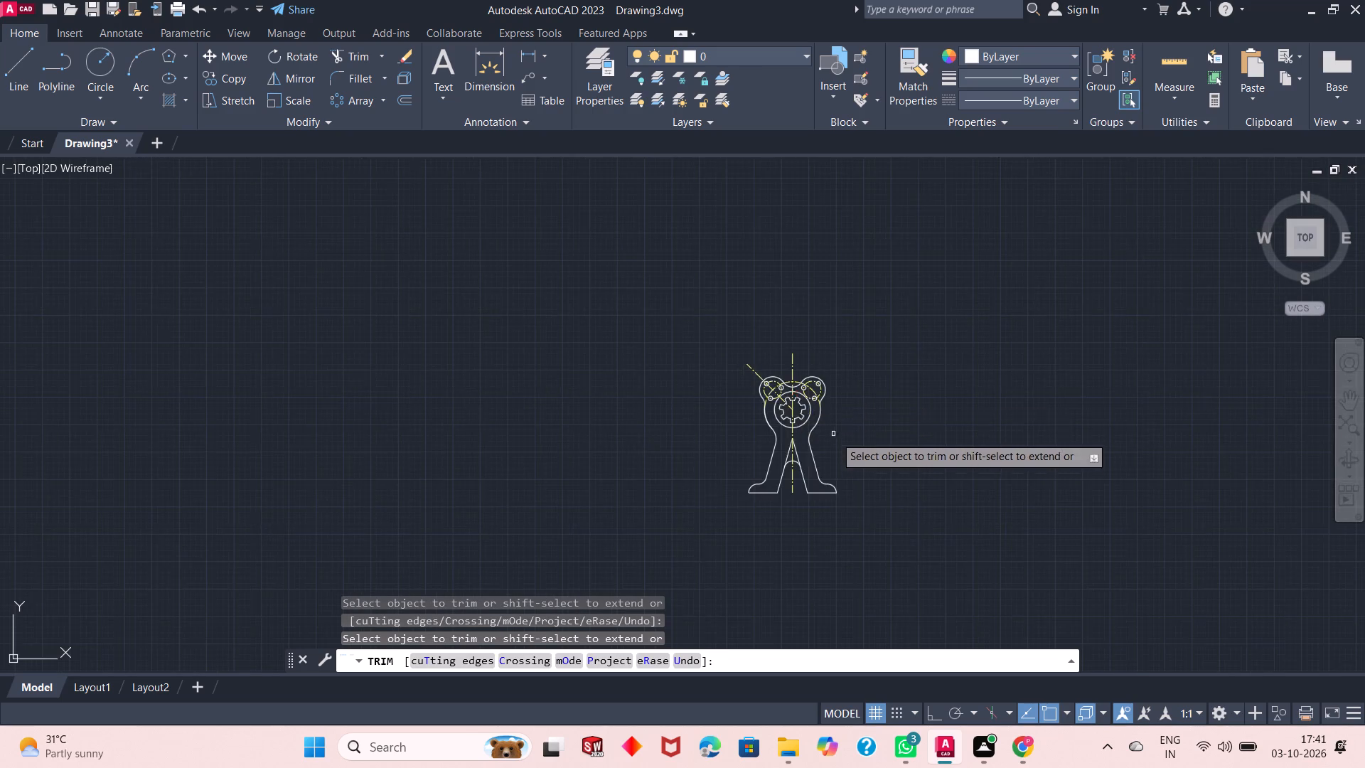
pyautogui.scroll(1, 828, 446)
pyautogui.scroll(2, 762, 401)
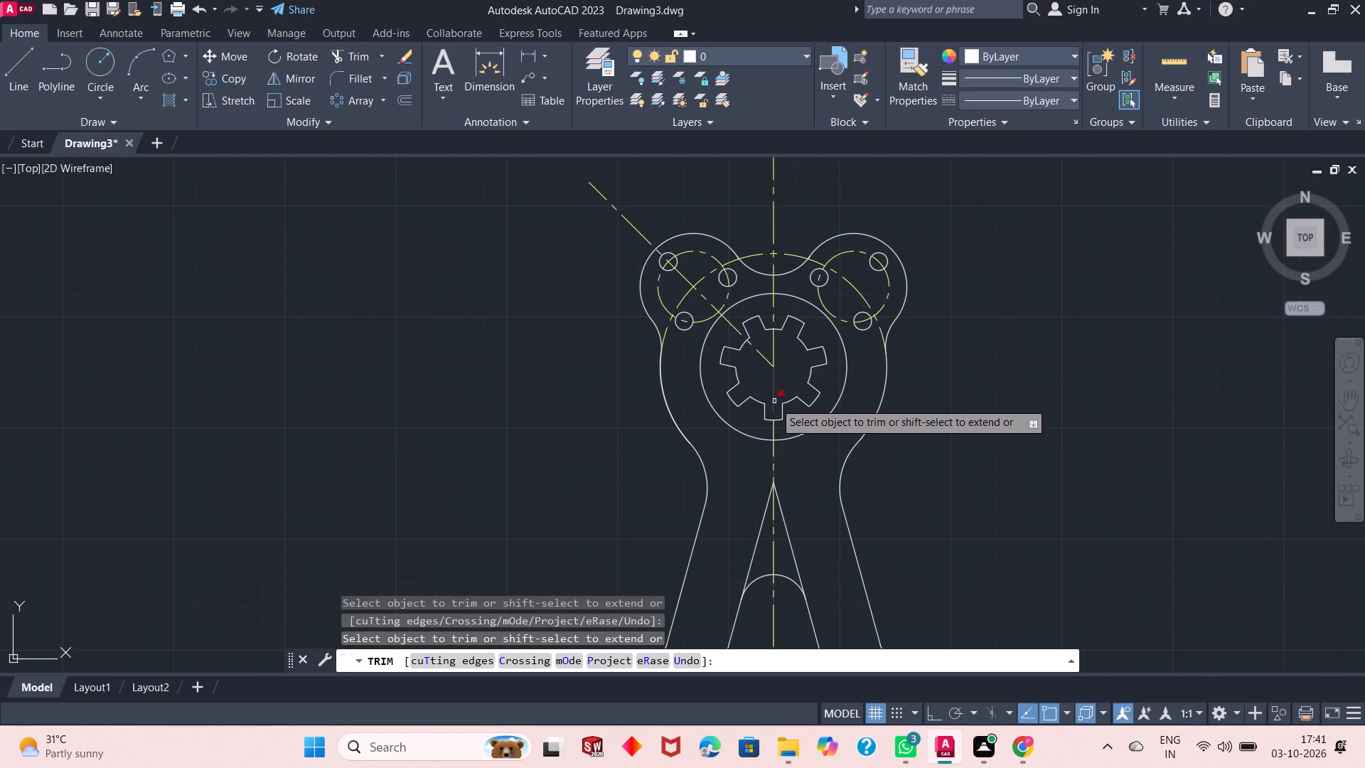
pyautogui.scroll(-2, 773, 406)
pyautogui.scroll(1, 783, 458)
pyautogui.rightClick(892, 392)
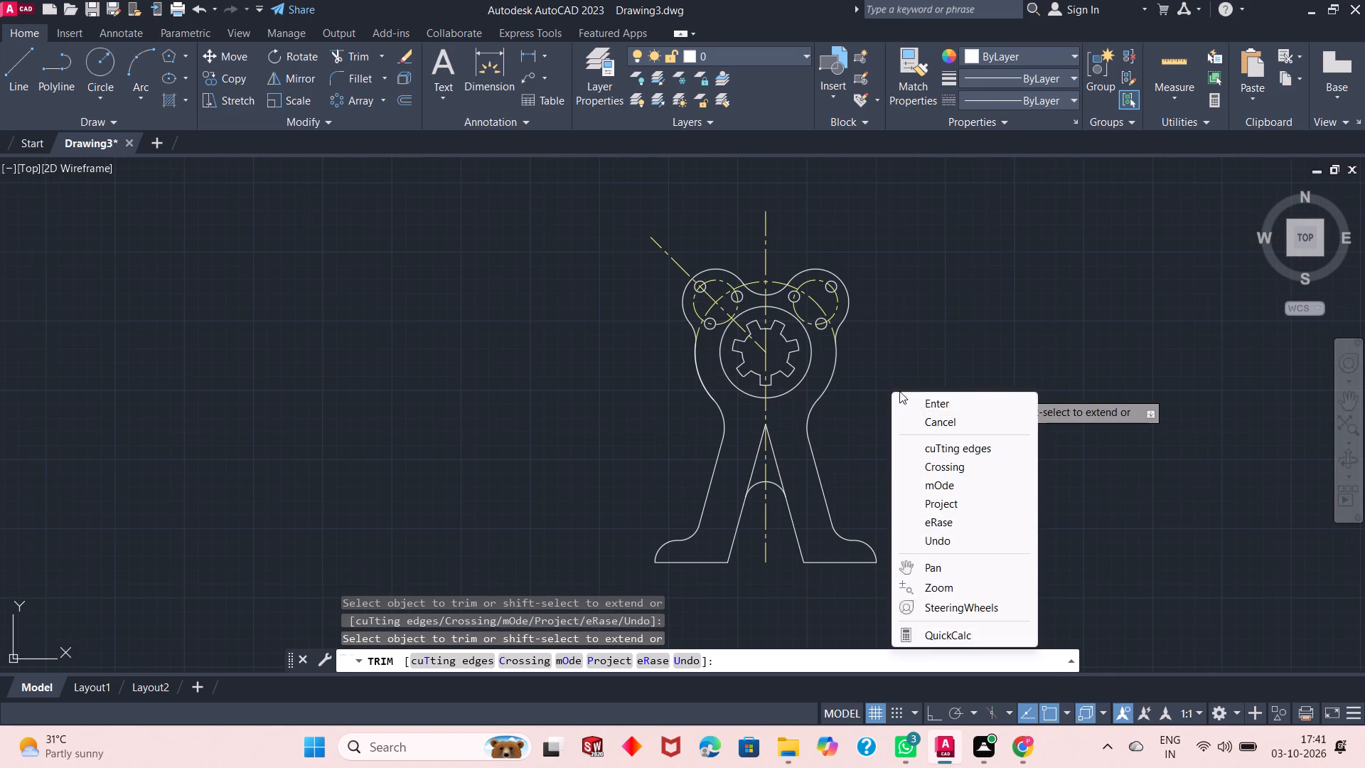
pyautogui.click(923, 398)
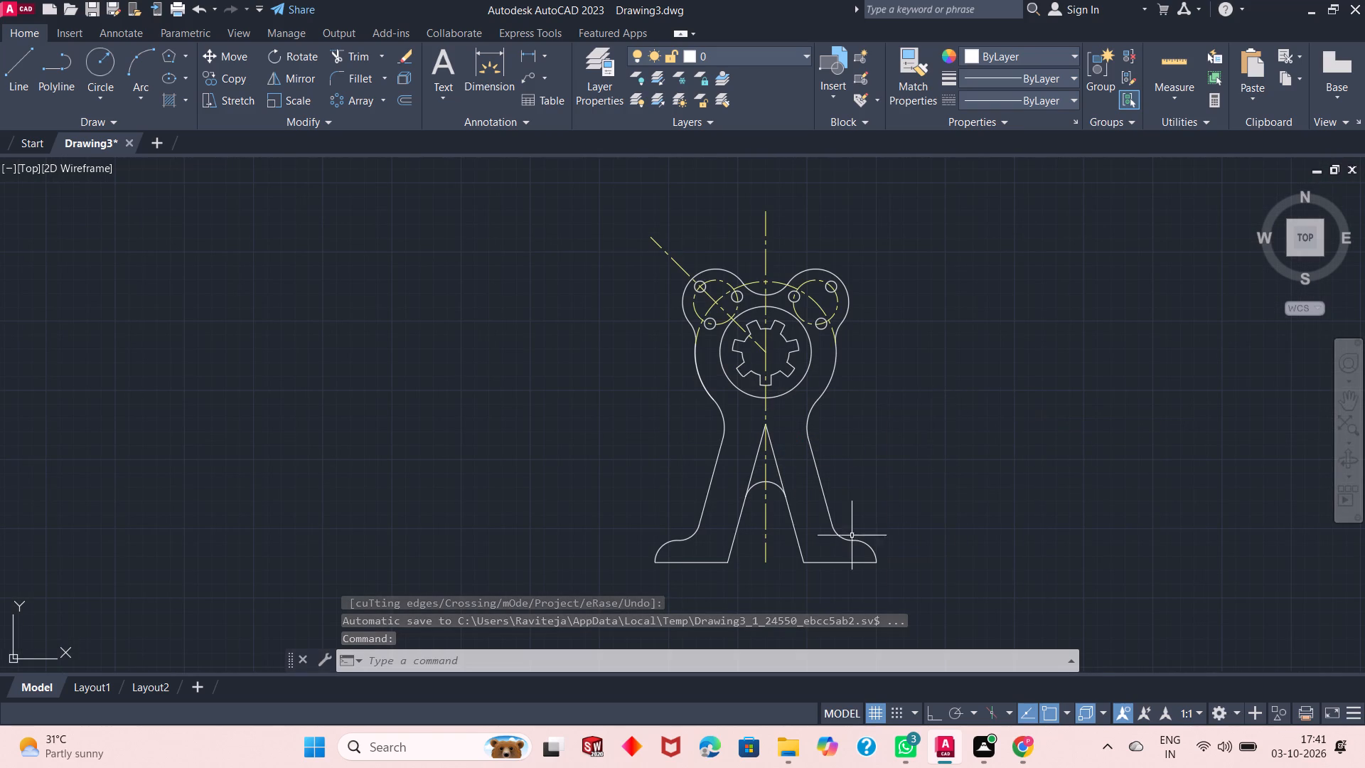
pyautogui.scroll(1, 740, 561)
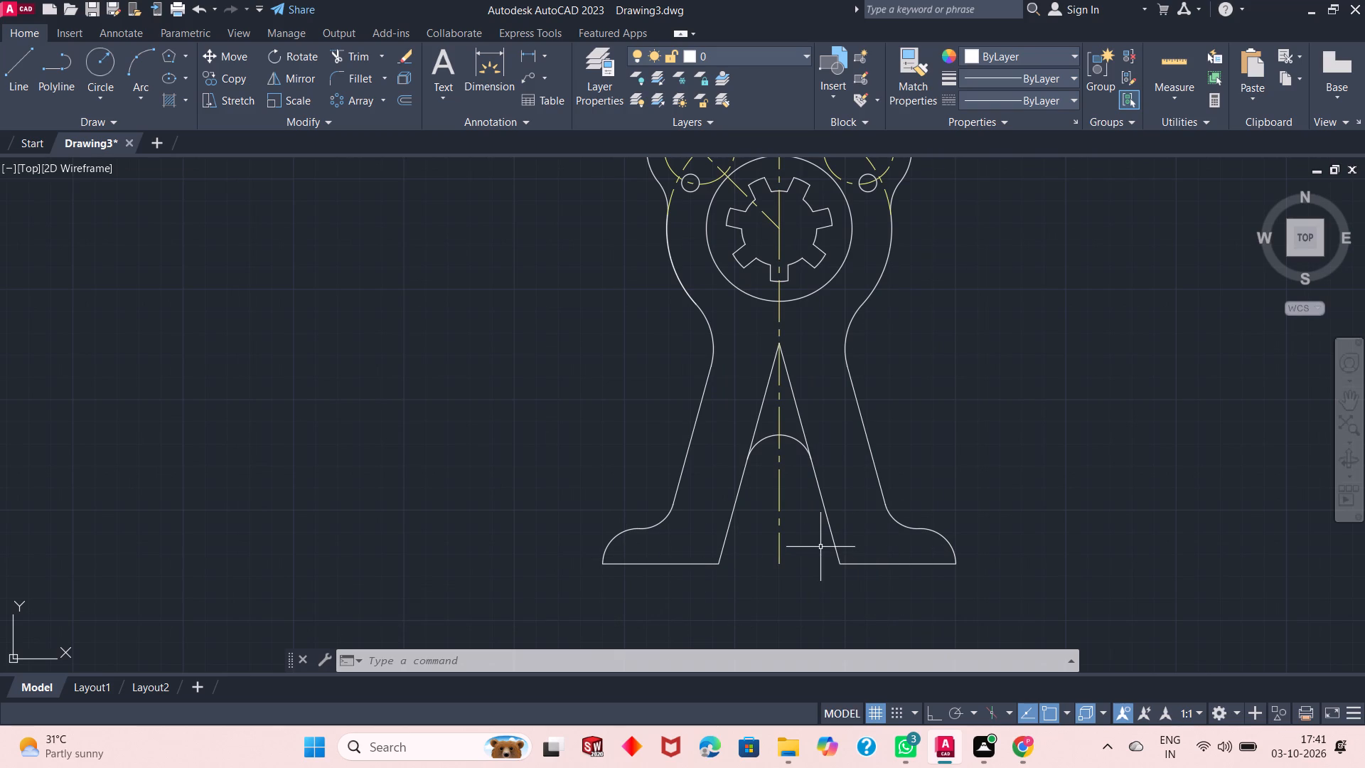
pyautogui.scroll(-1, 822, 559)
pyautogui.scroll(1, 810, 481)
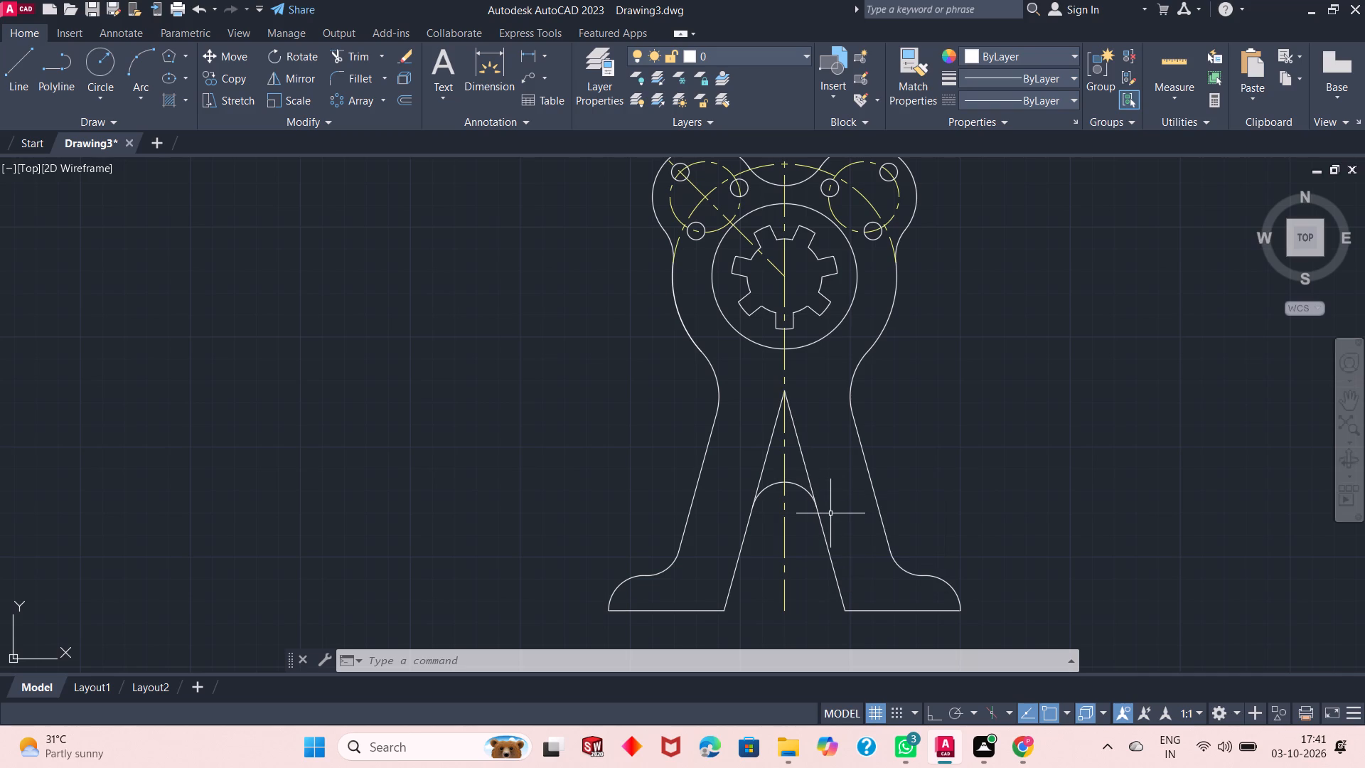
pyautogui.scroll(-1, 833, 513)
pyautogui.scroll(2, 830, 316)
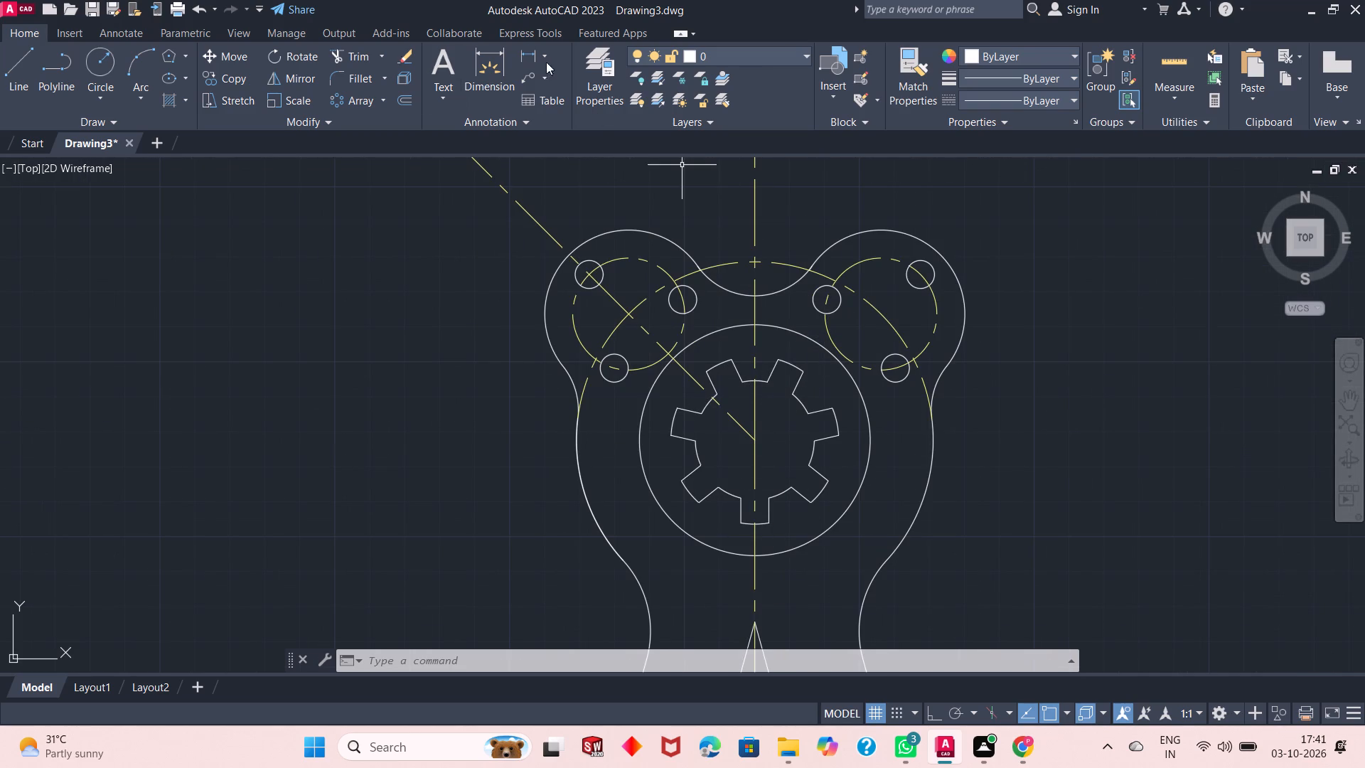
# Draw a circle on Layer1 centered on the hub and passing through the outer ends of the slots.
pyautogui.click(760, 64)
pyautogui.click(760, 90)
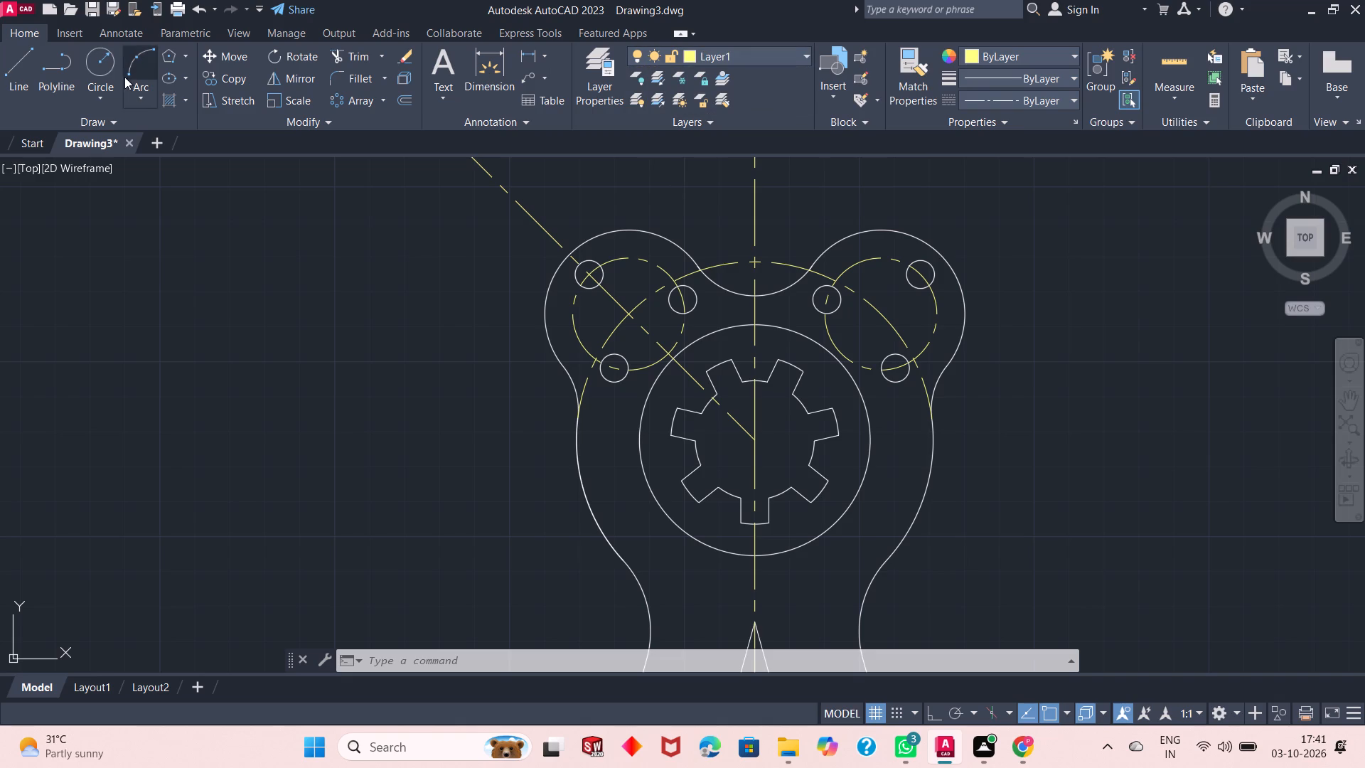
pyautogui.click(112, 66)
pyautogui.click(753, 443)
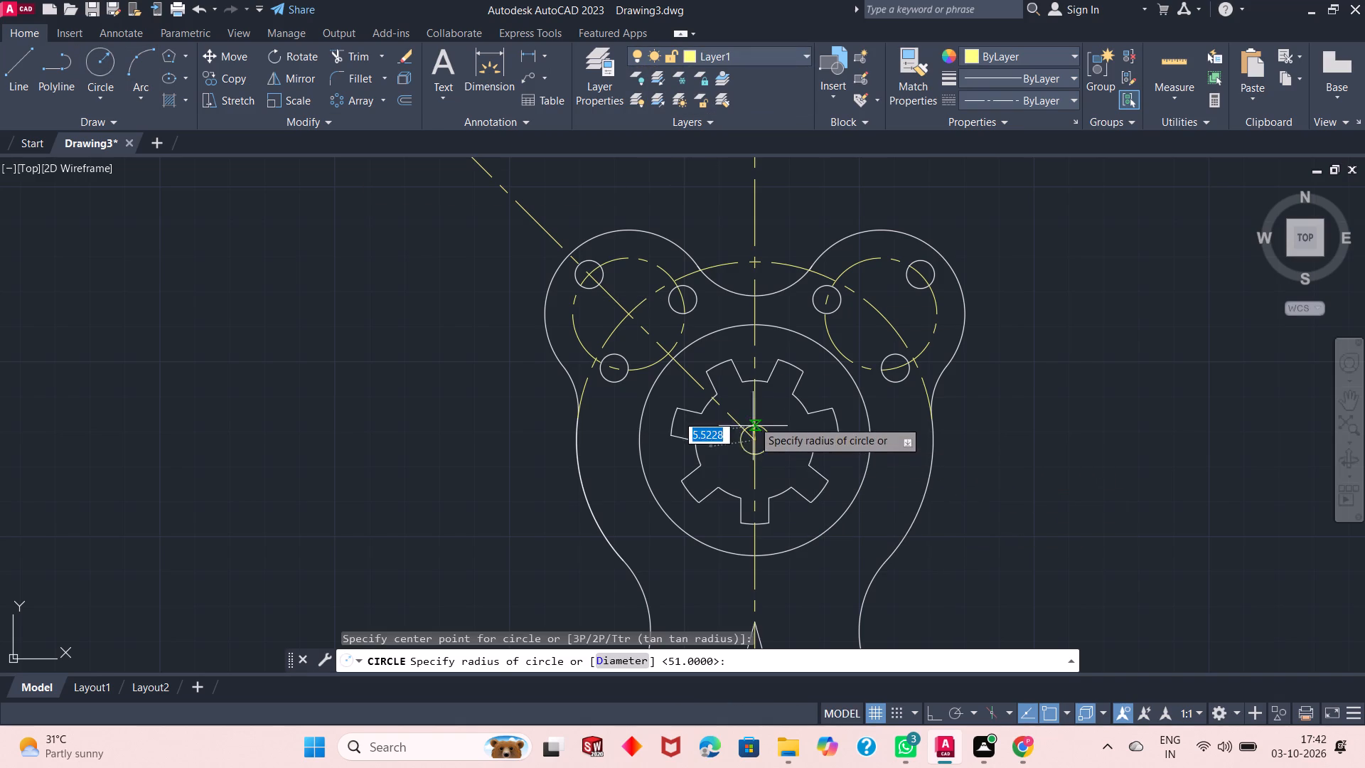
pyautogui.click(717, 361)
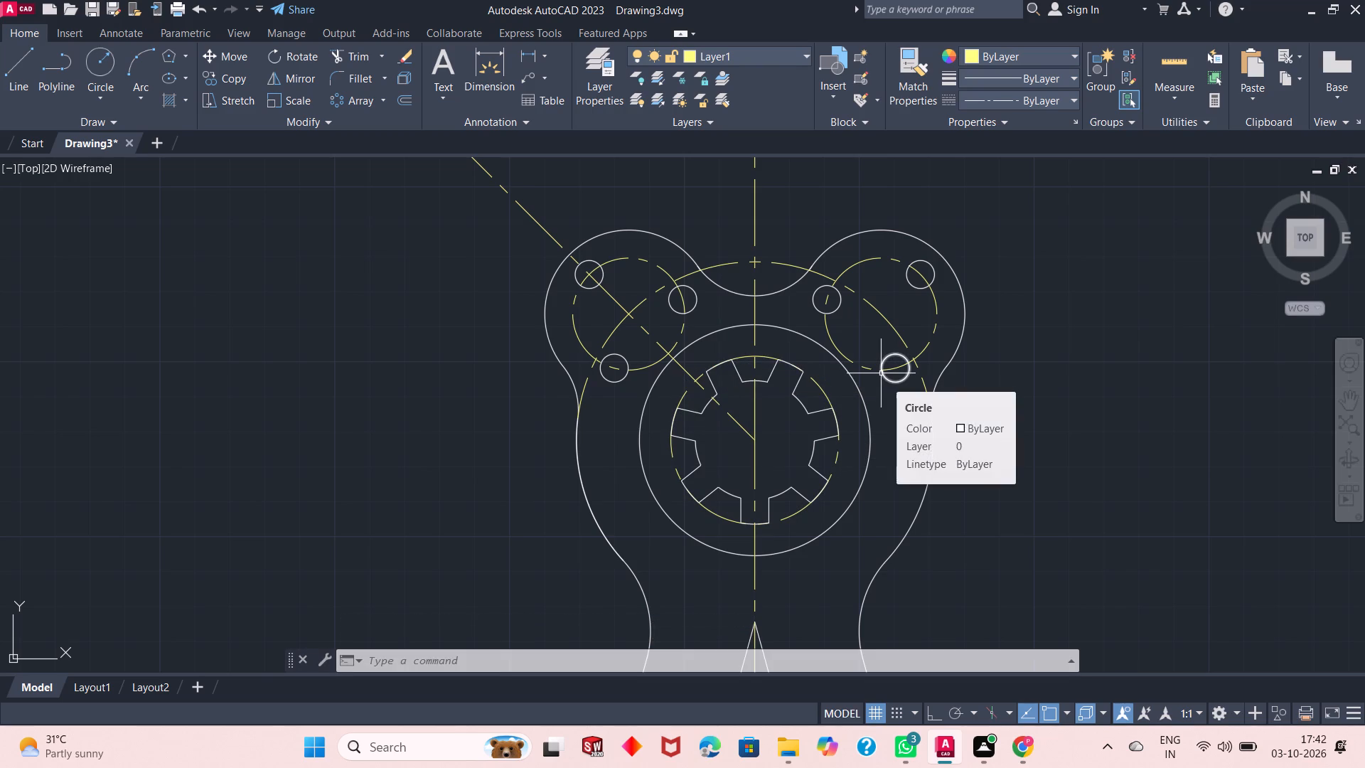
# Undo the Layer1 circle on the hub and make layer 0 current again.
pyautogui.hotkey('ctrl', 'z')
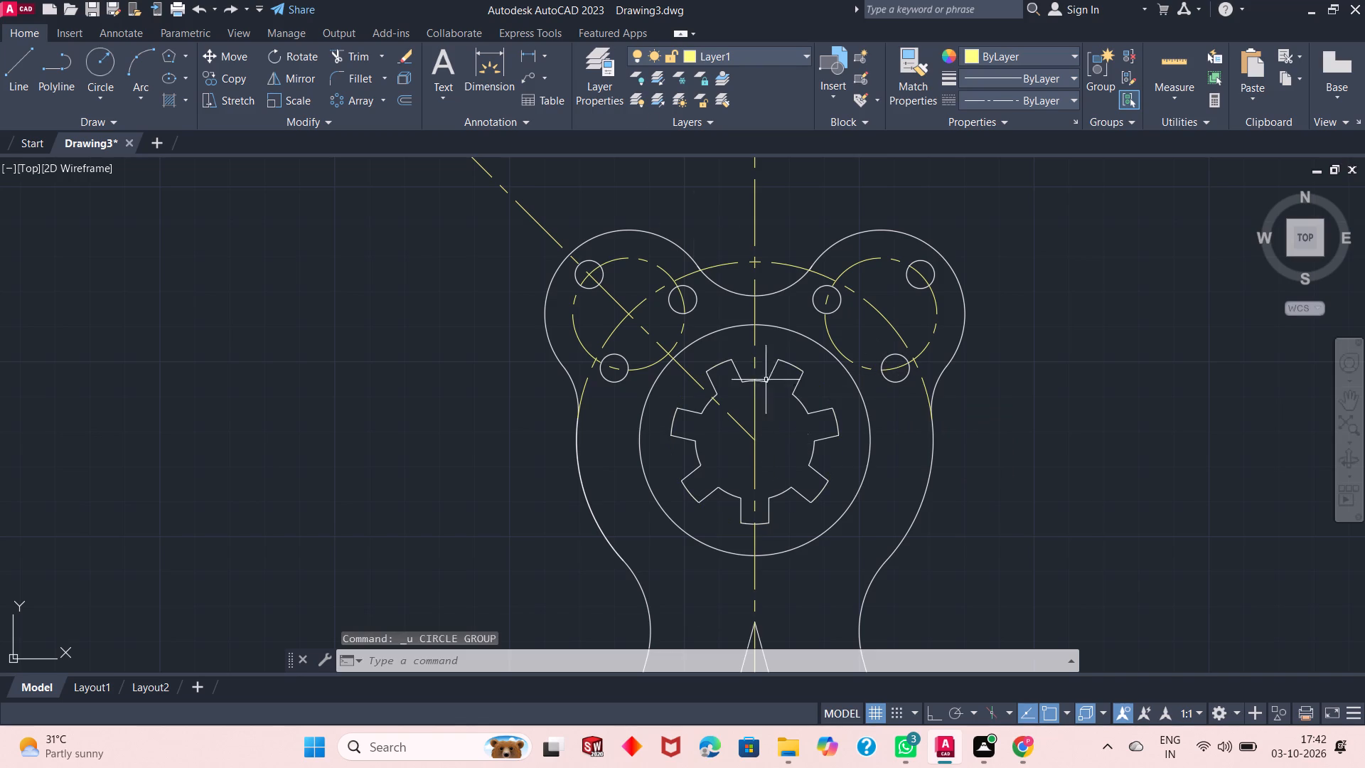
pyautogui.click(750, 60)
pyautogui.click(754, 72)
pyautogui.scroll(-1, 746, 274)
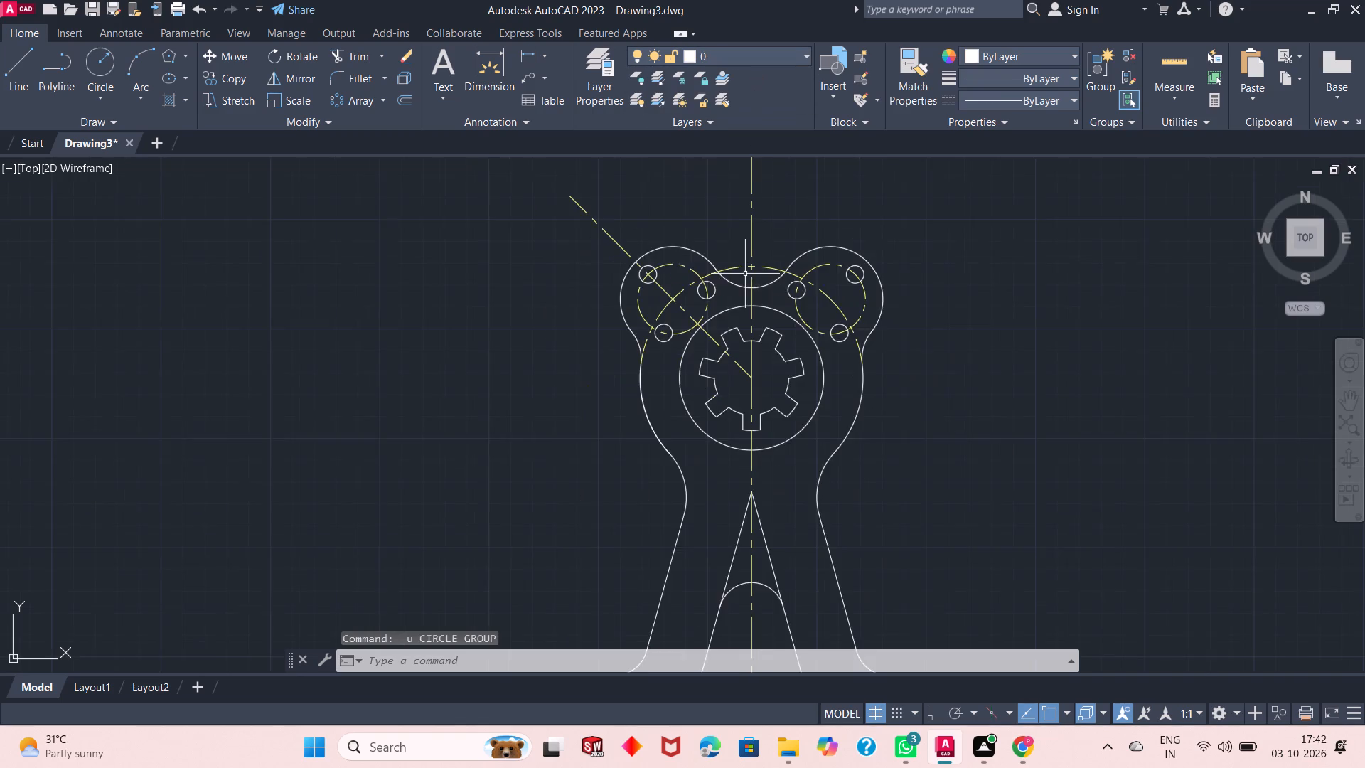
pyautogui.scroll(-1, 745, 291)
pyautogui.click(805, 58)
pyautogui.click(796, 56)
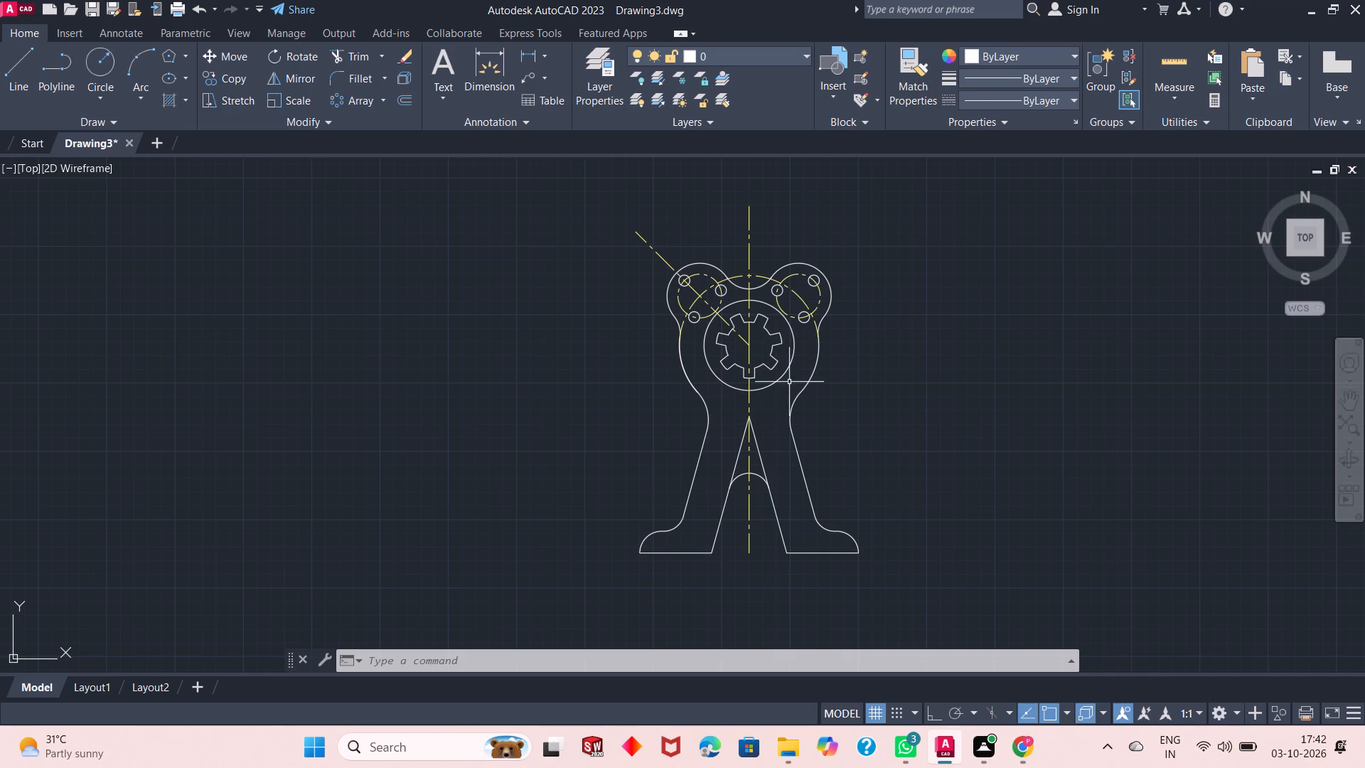
# Trim away the duplicate arc overlapping the left side of the body between the lobe and the leg fillet.
pyautogui.scroll(2, 716, 375)
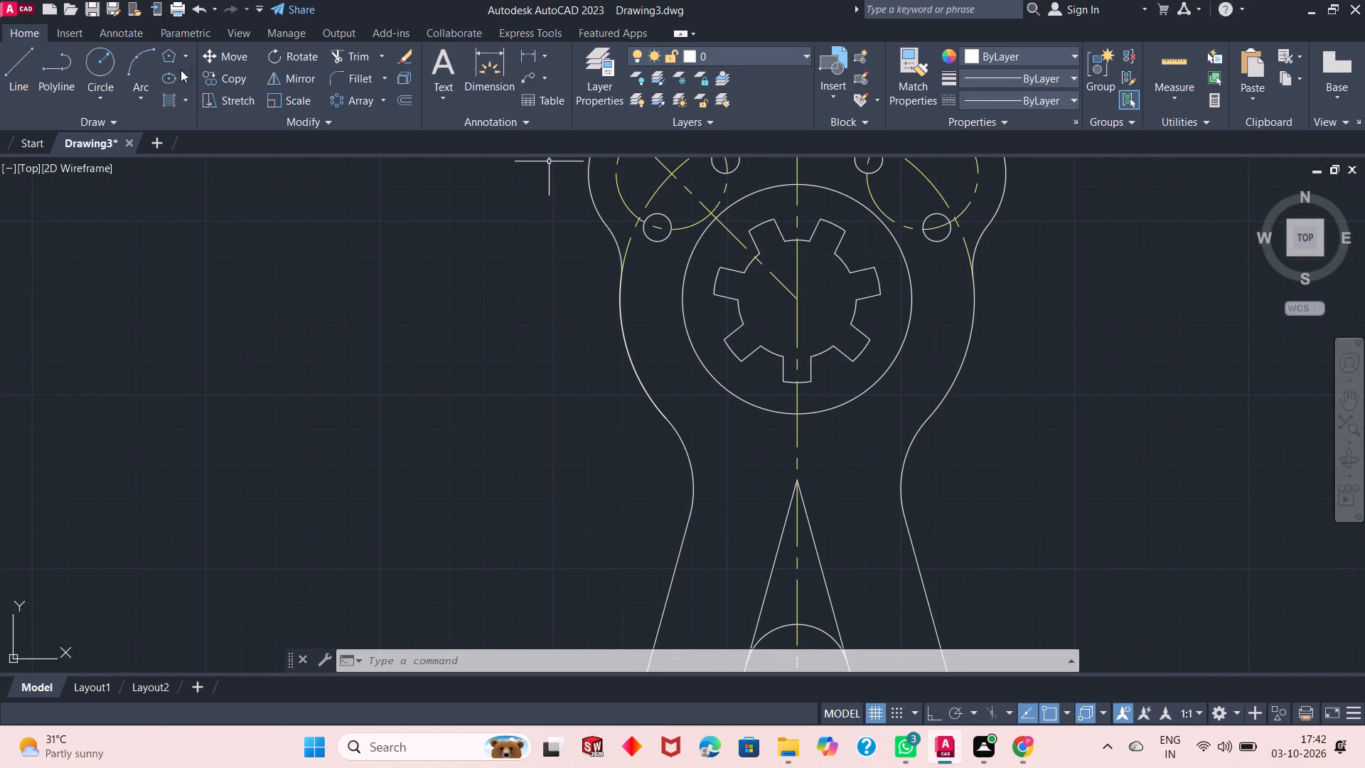
pyautogui.click(335, 53)
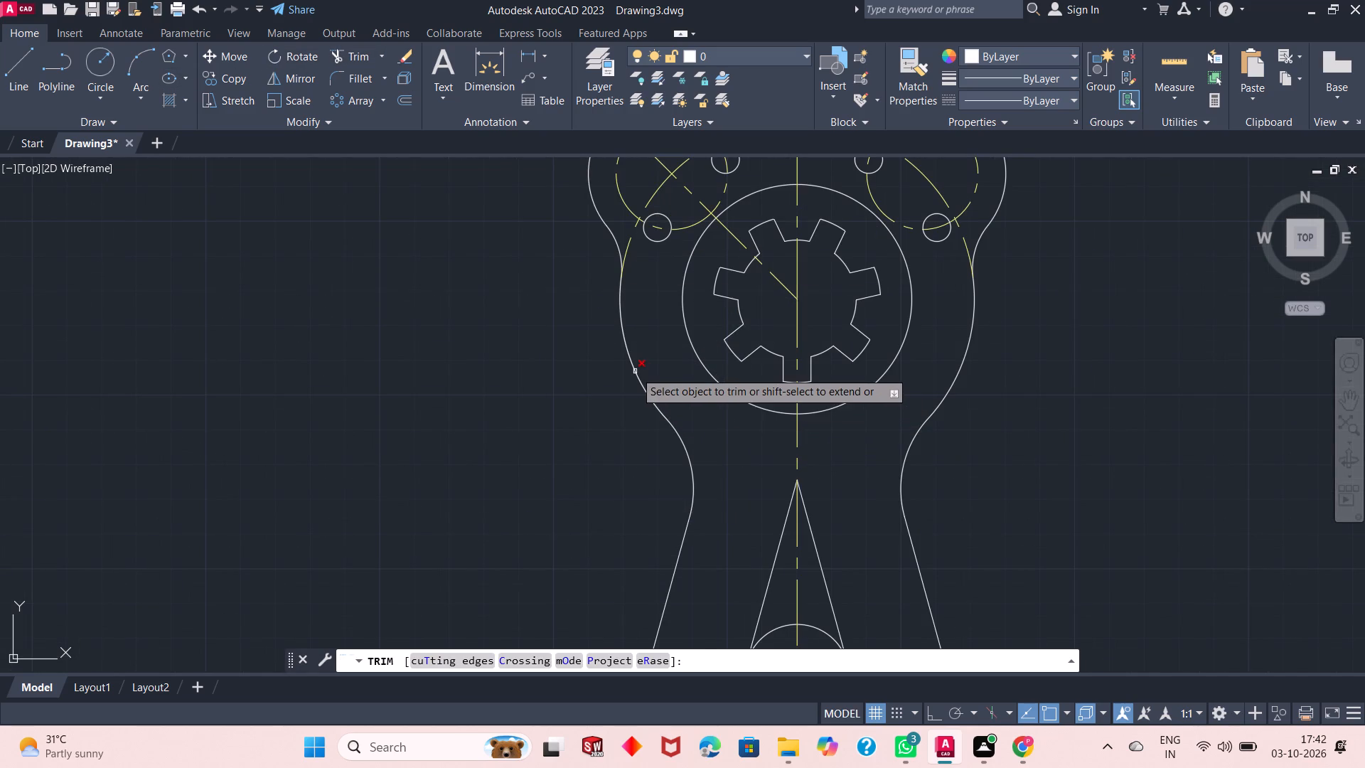
pyautogui.click(635, 371)
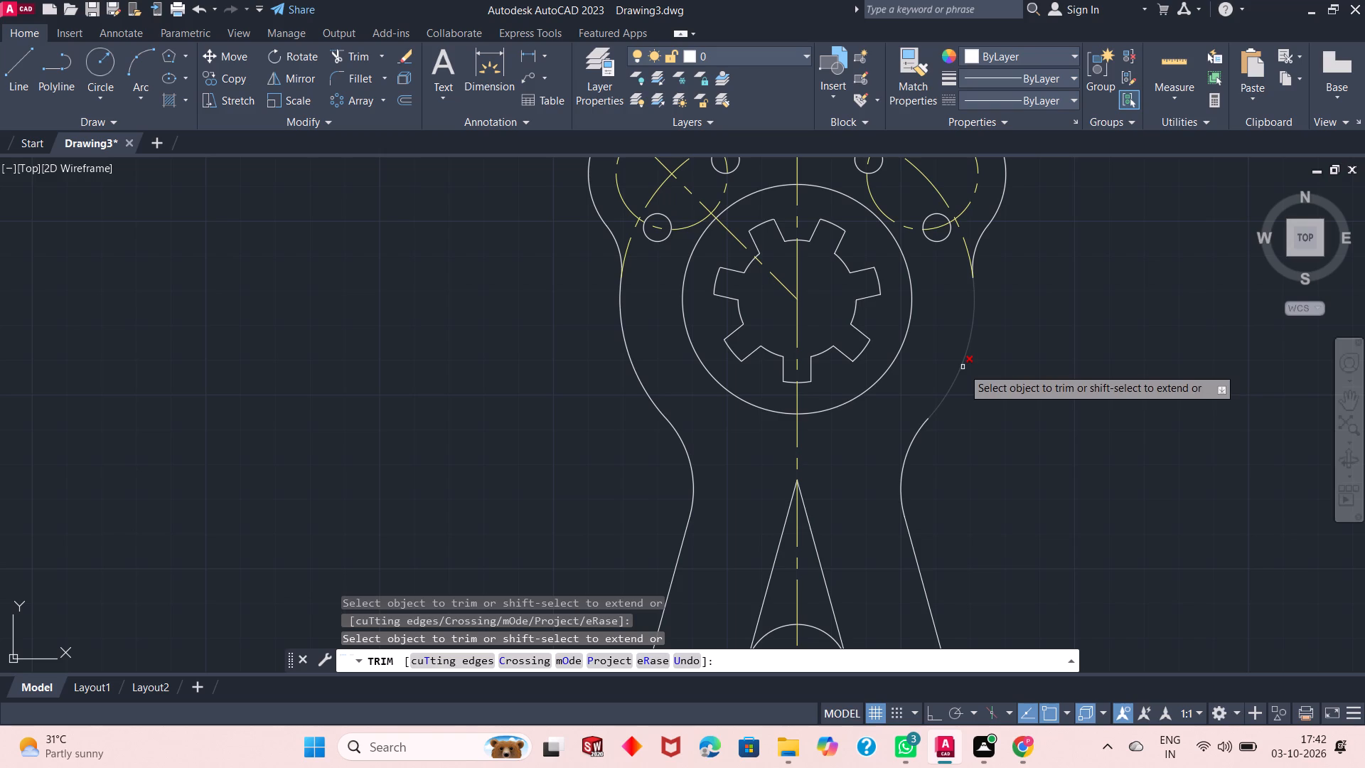
pyautogui.rightClick(536, 374)
pyautogui.click(565, 385)
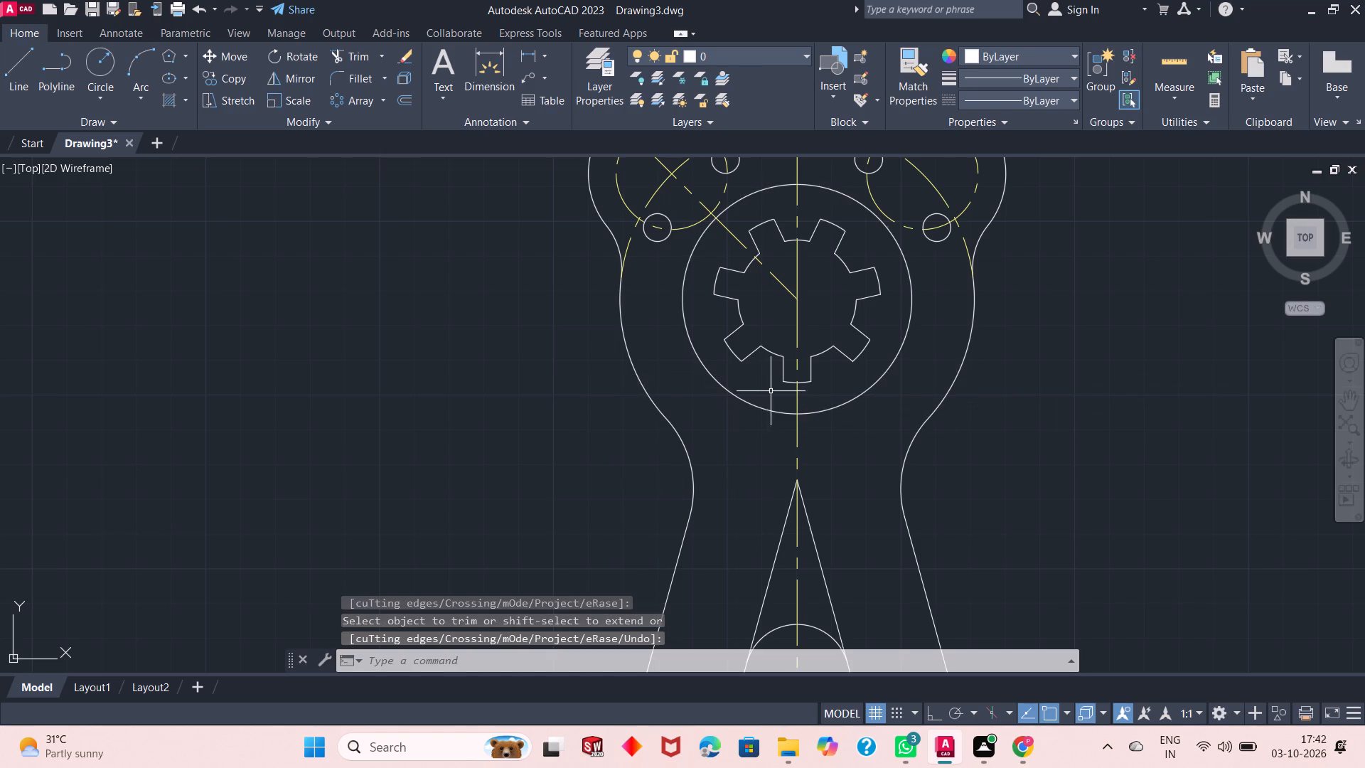
# Draw a circle of radius 7 at the center of each of the two upper lobes.
pyautogui.scroll(-1, 786, 315)
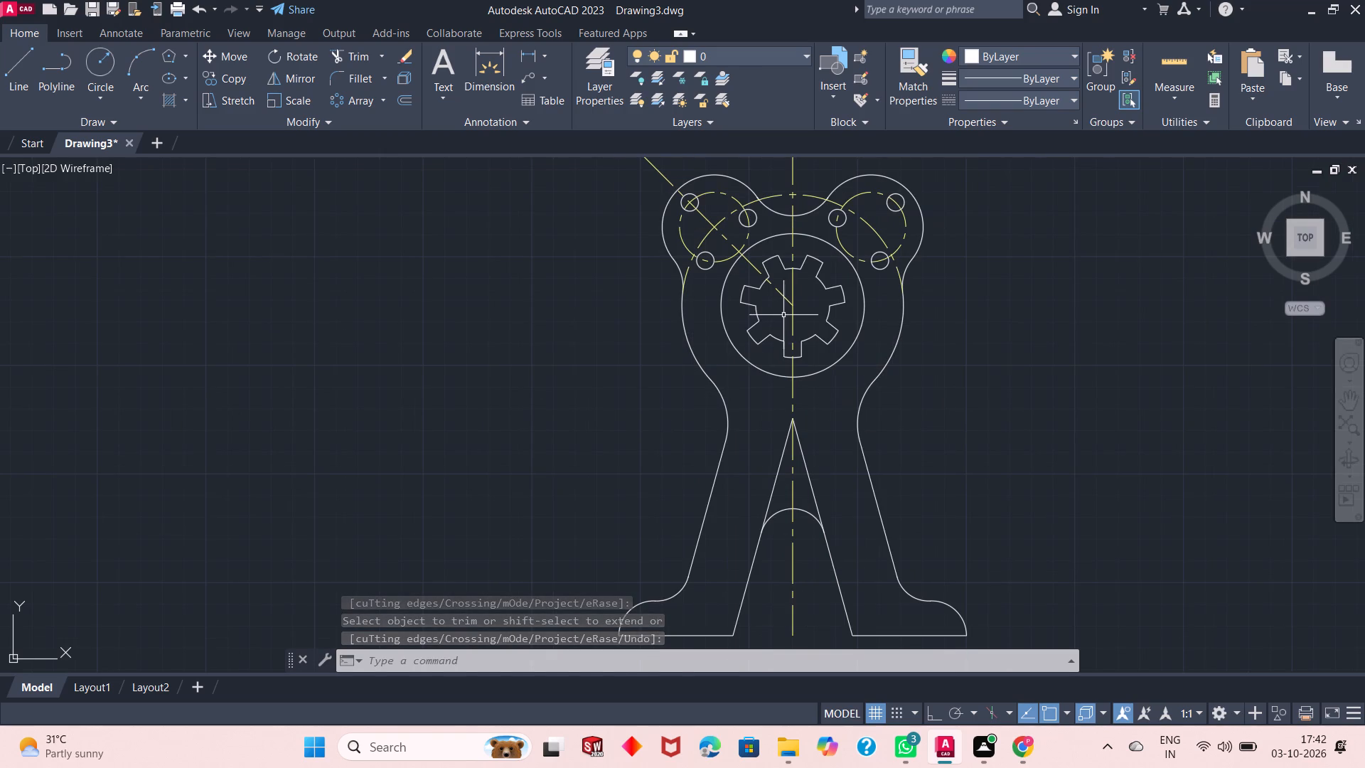
pyautogui.scroll(-1, 784, 315)
pyautogui.scroll(2, 771, 276)
pyautogui.scroll(-2, 773, 316)
pyautogui.scroll(2, 786, 278)
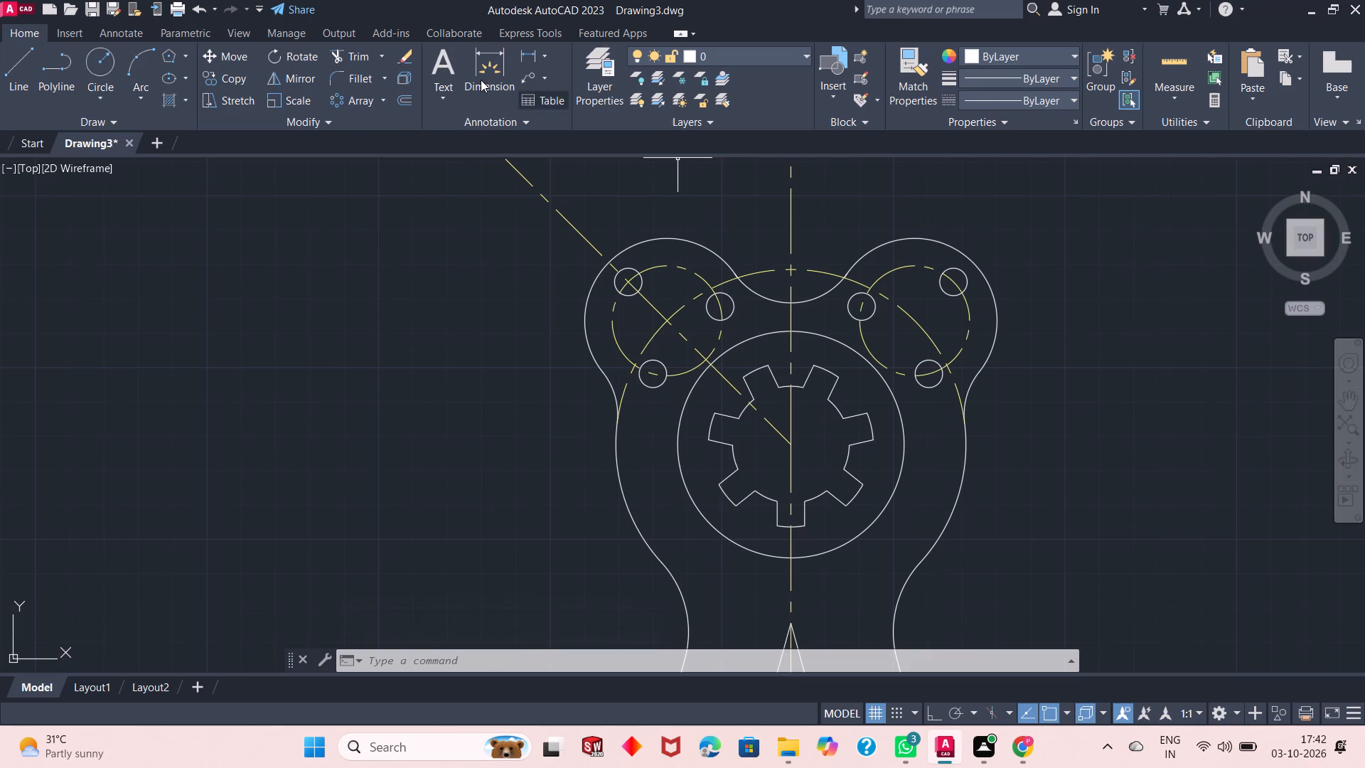
pyautogui.click(102, 61)
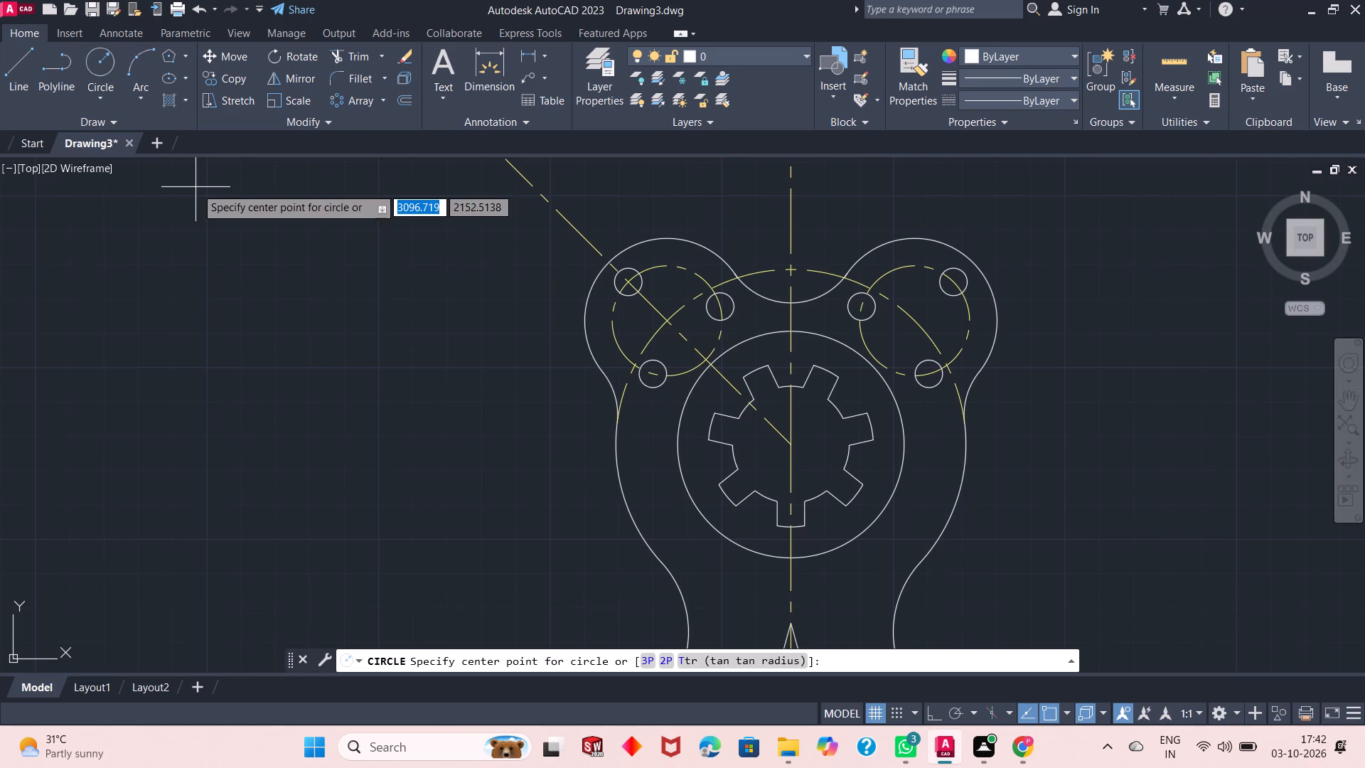
pyautogui.click(668, 319)
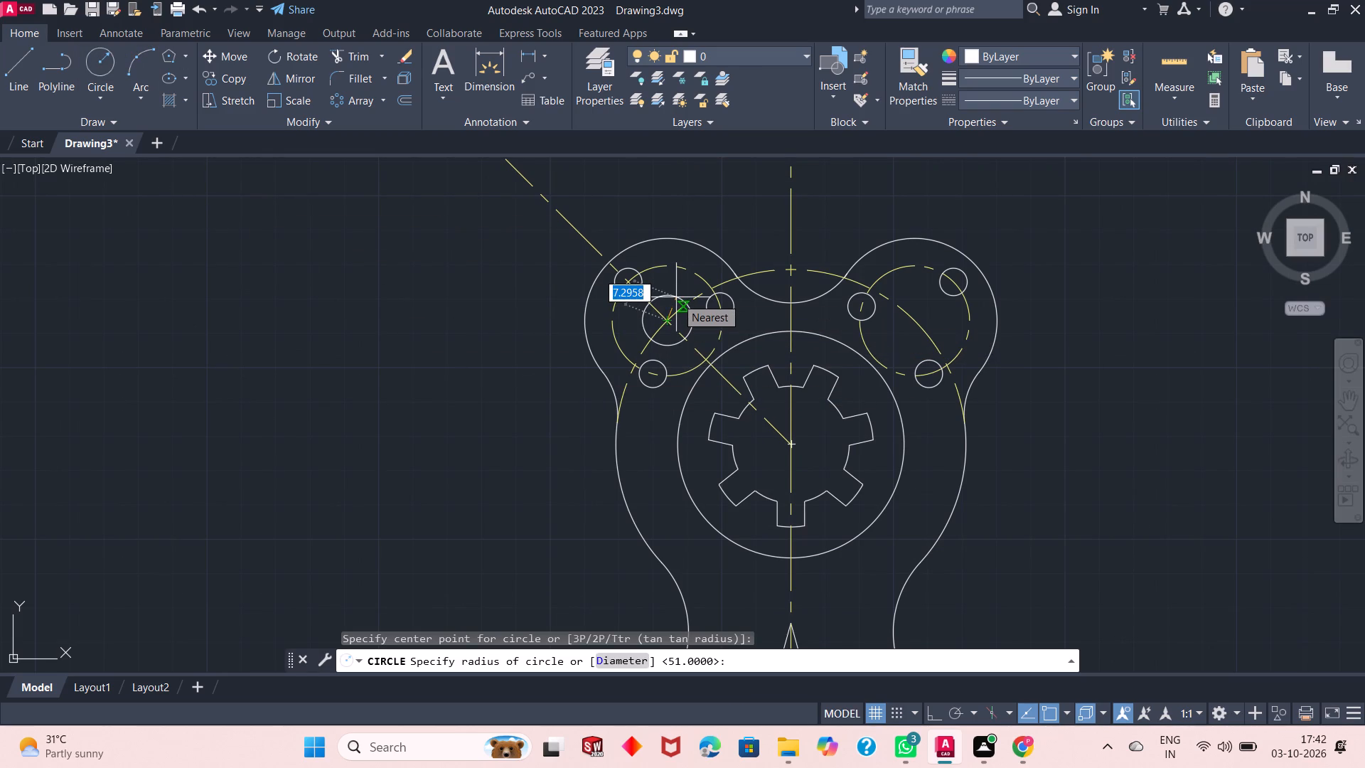
pyautogui.press('7')
pyautogui.press('Return')
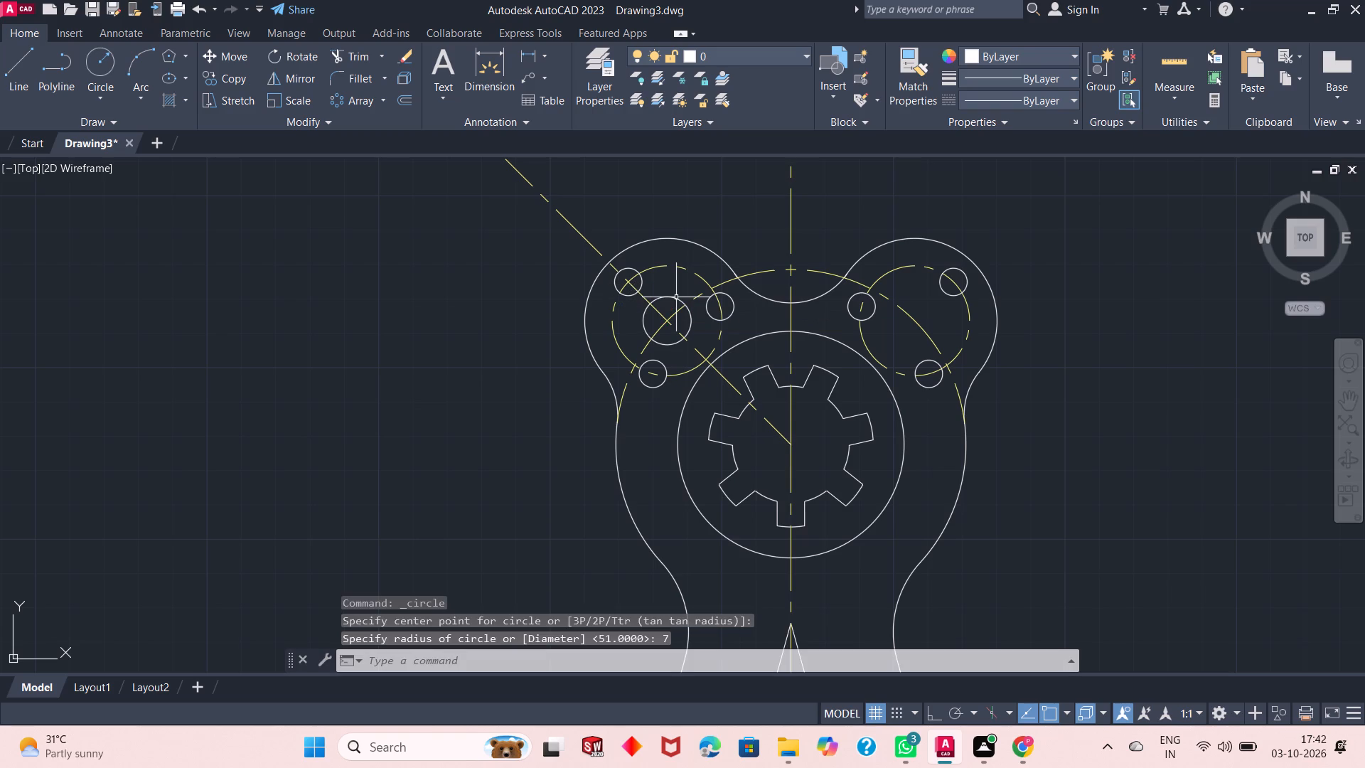
pyautogui.click(103, 73)
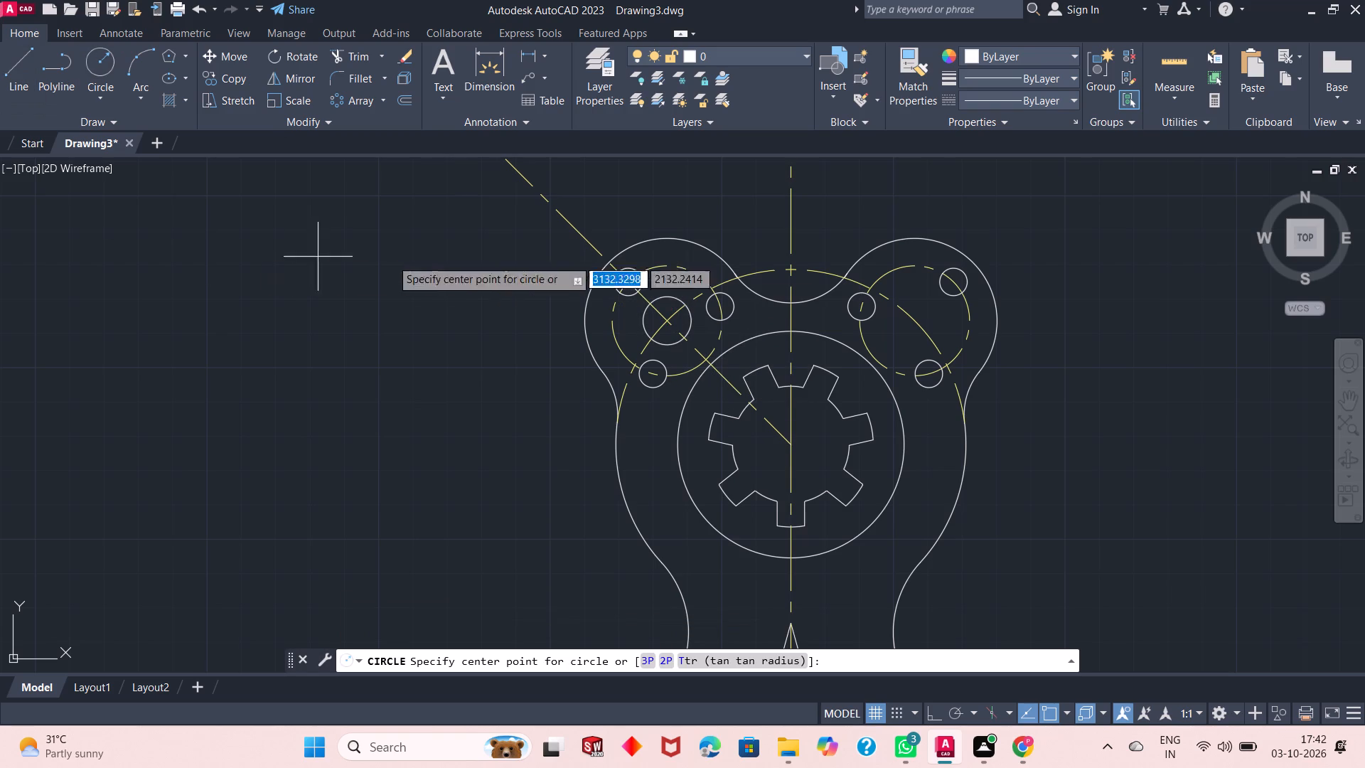
pyautogui.click(920, 321)
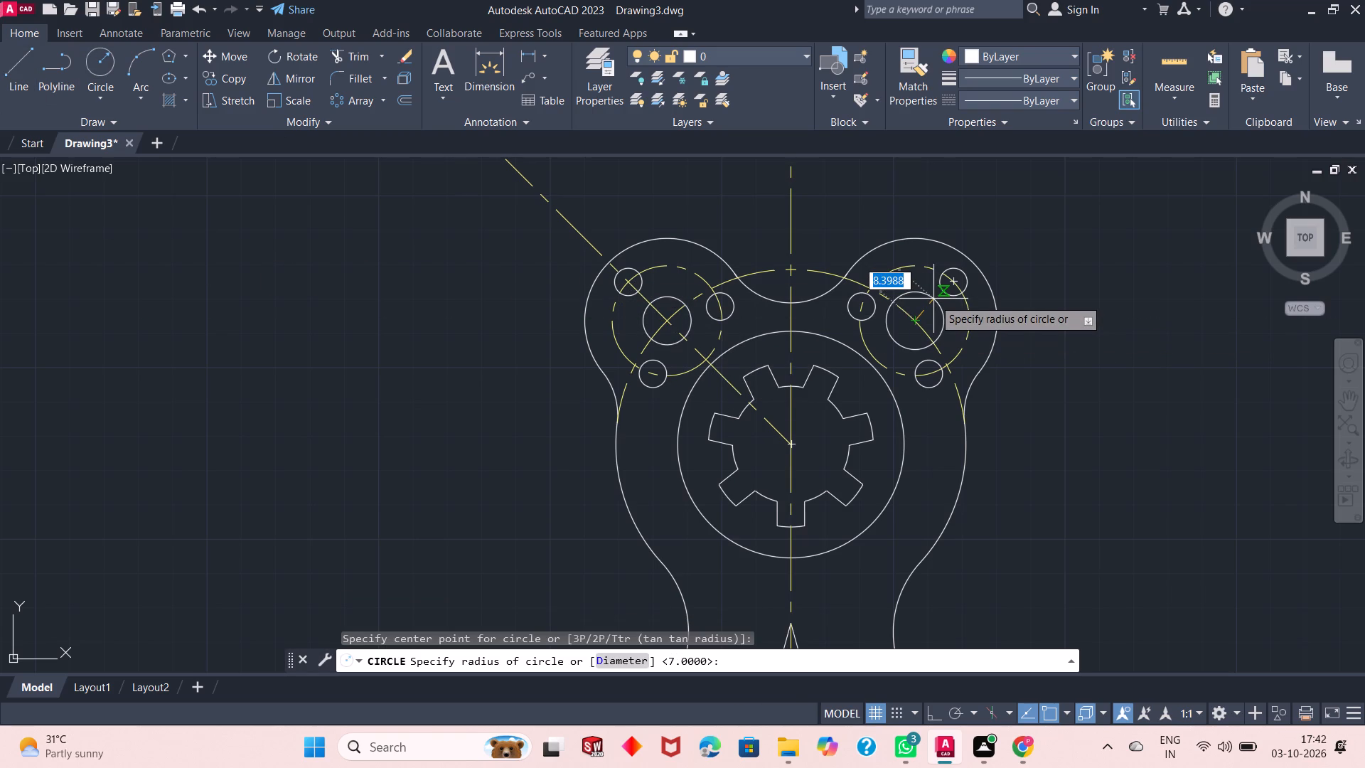
pyautogui.press('7')
pyautogui.press('Return')
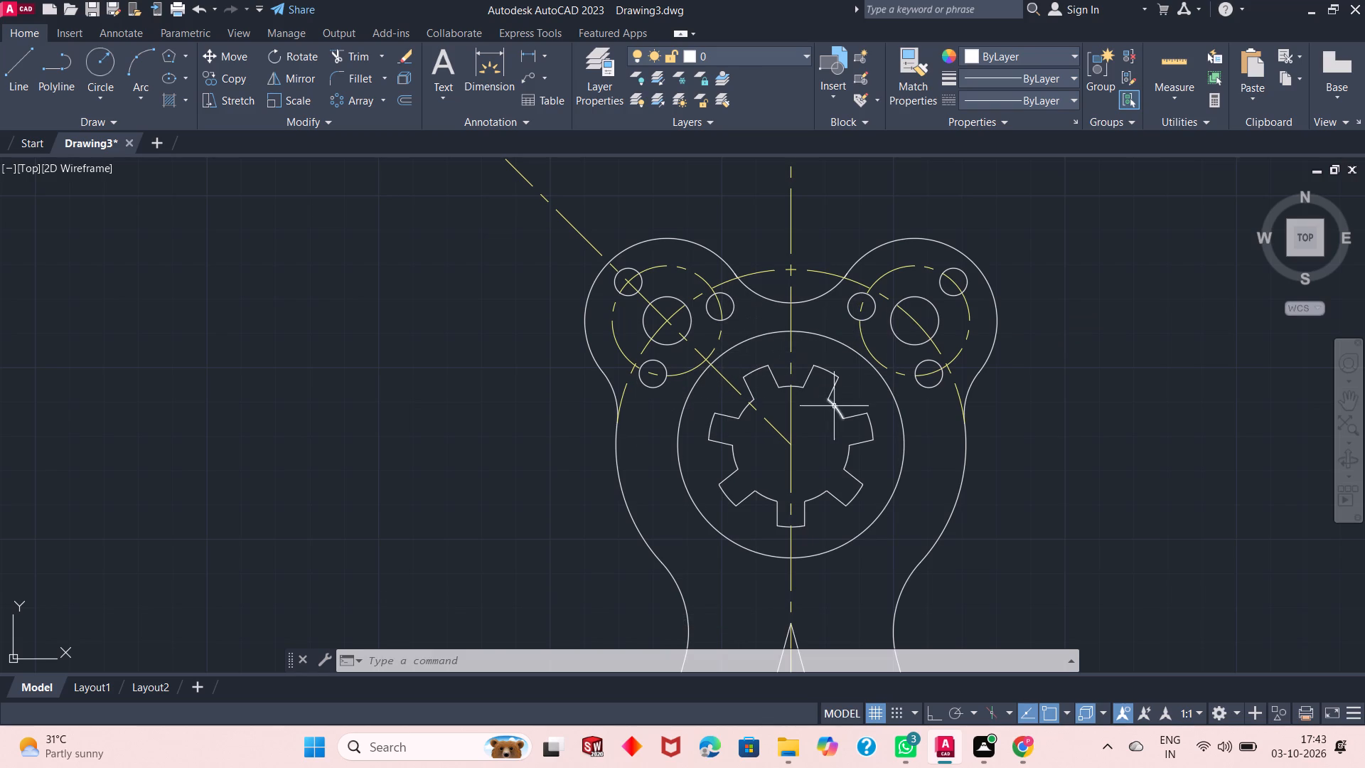
# Examine the whole part, from the holed lobes and slotted hub down to the legs and feet.
pyautogui.scroll(-1, 836, 370)
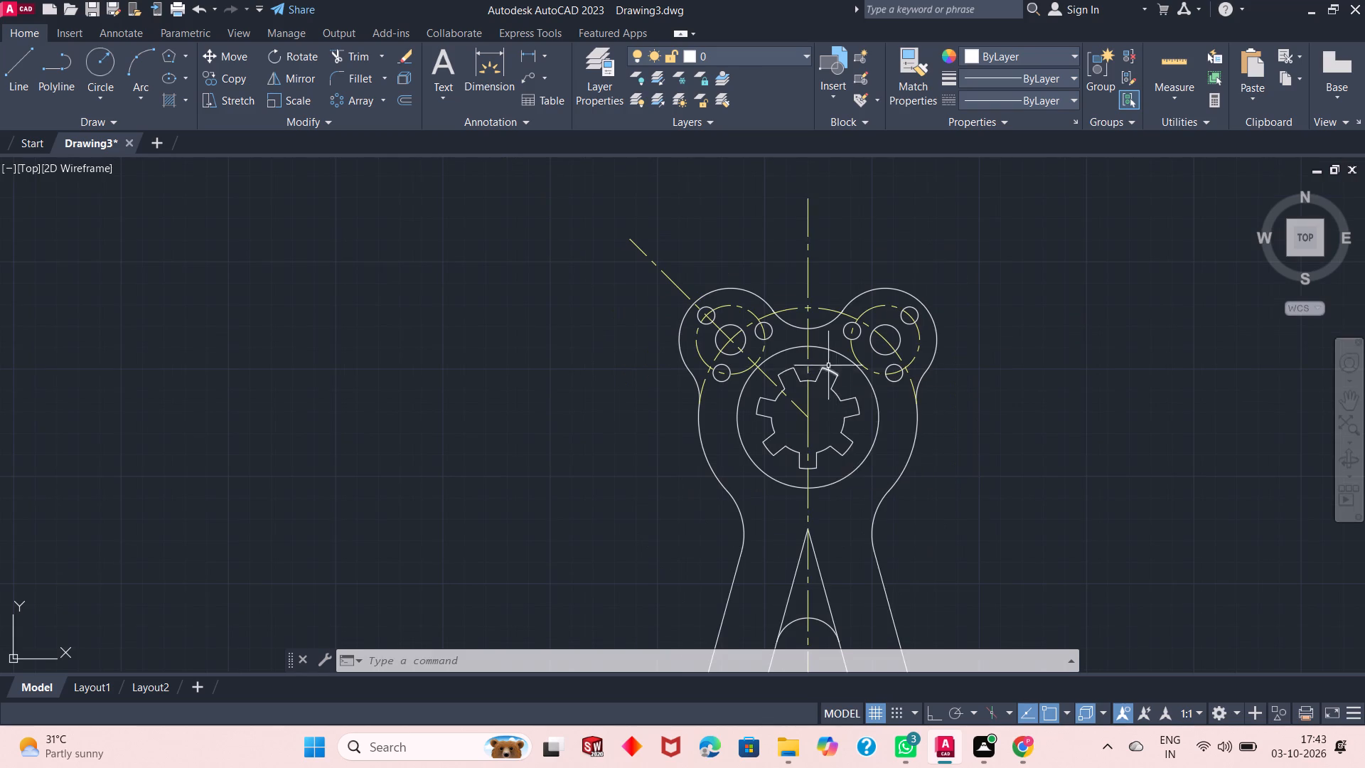
pyautogui.scroll(-1, 818, 348)
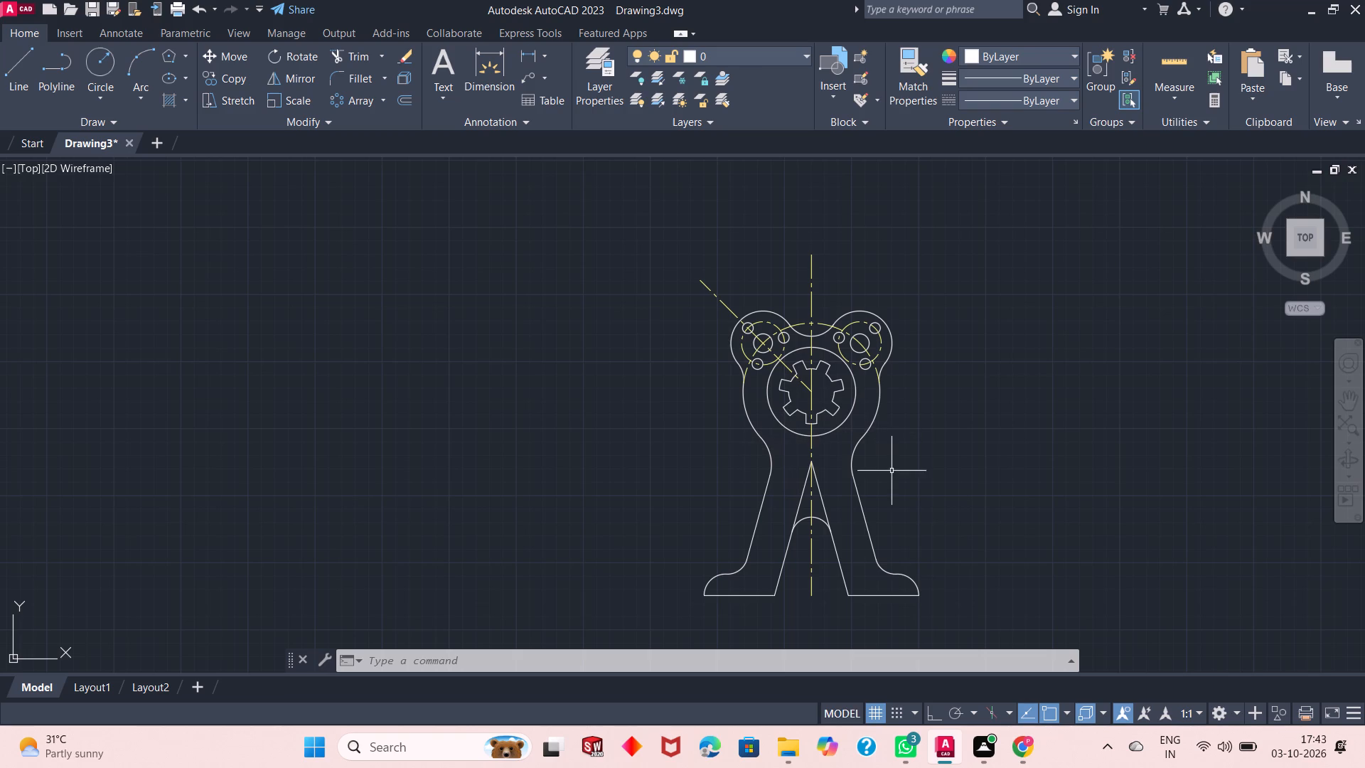
pyautogui.scroll(-1, 856, 410)
pyautogui.scroll(1, 855, 502)
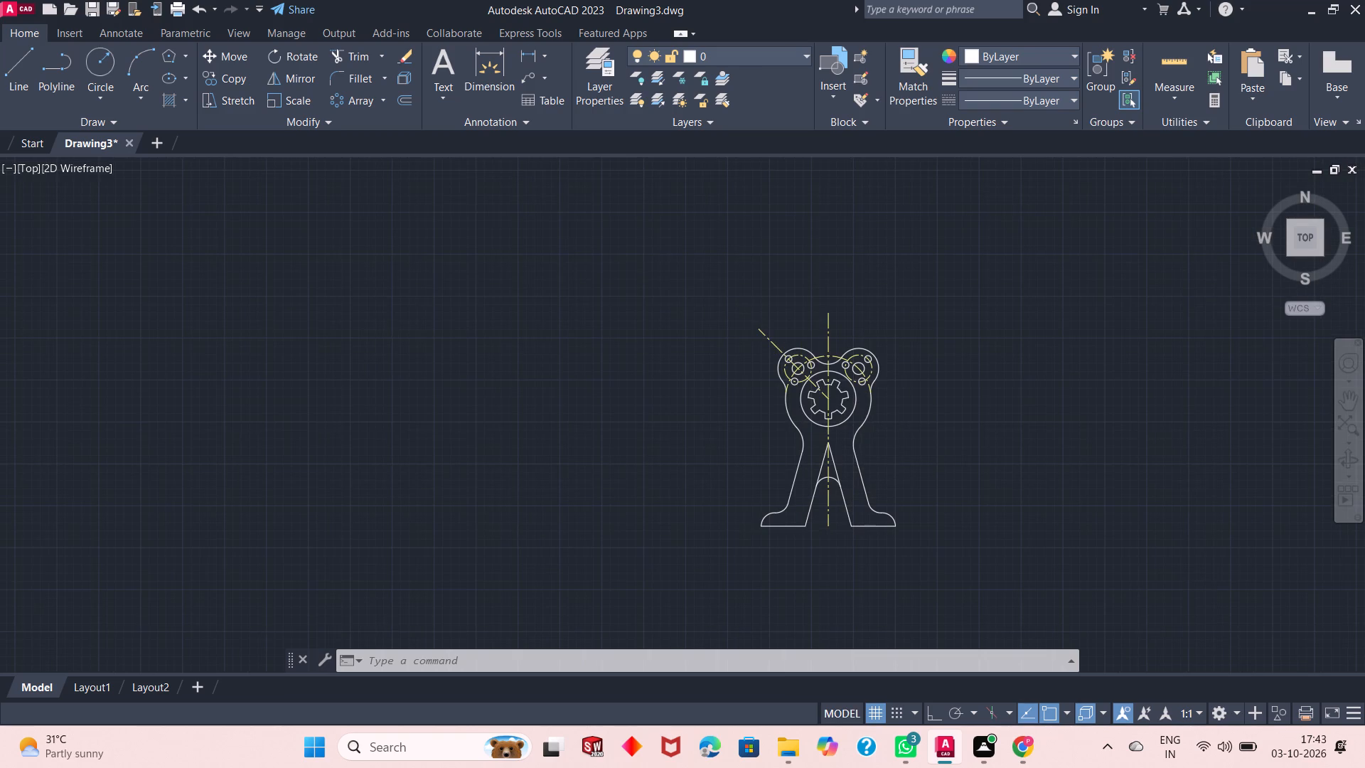
pyautogui.scroll(1, 815, 412)
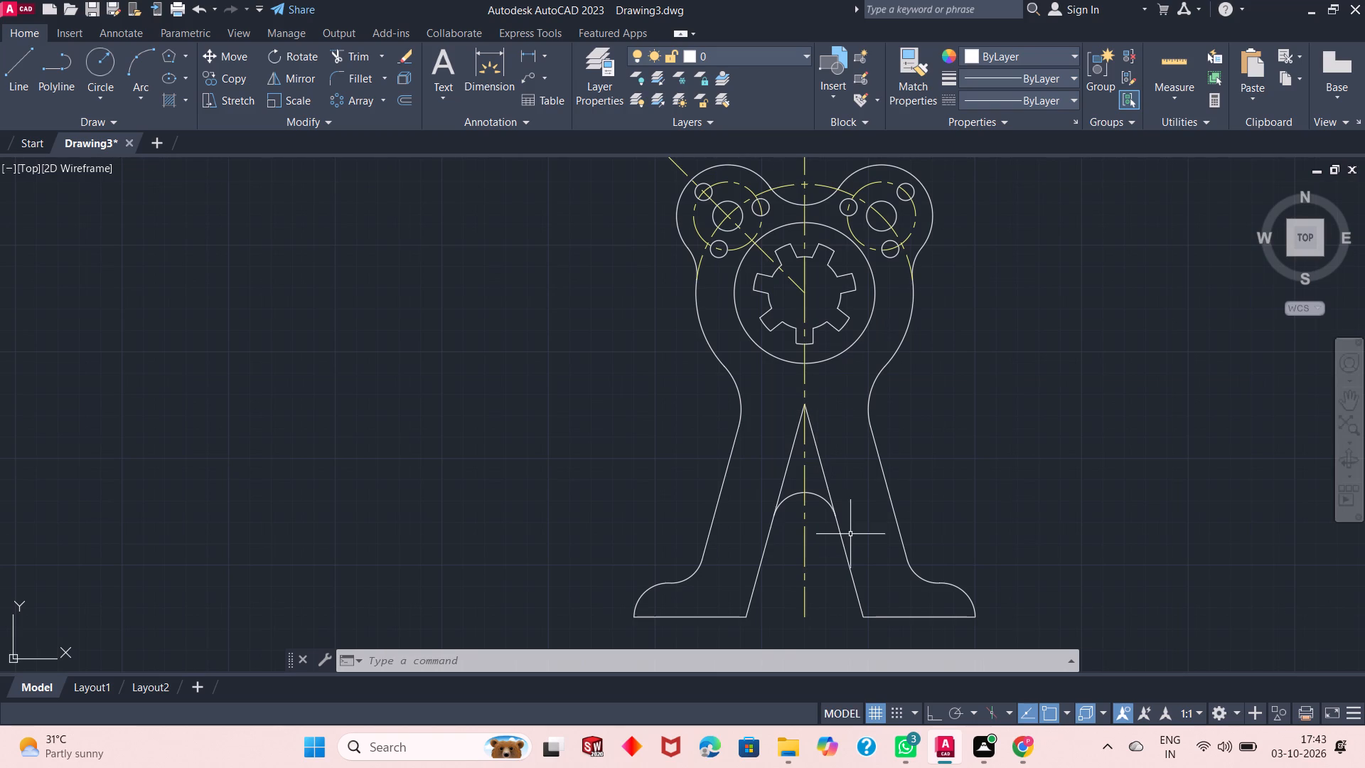
pyautogui.scroll(-1, 850, 535)
pyautogui.scroll(1, 833, 406)
pyautogui.scroll(-2, 814, 392)
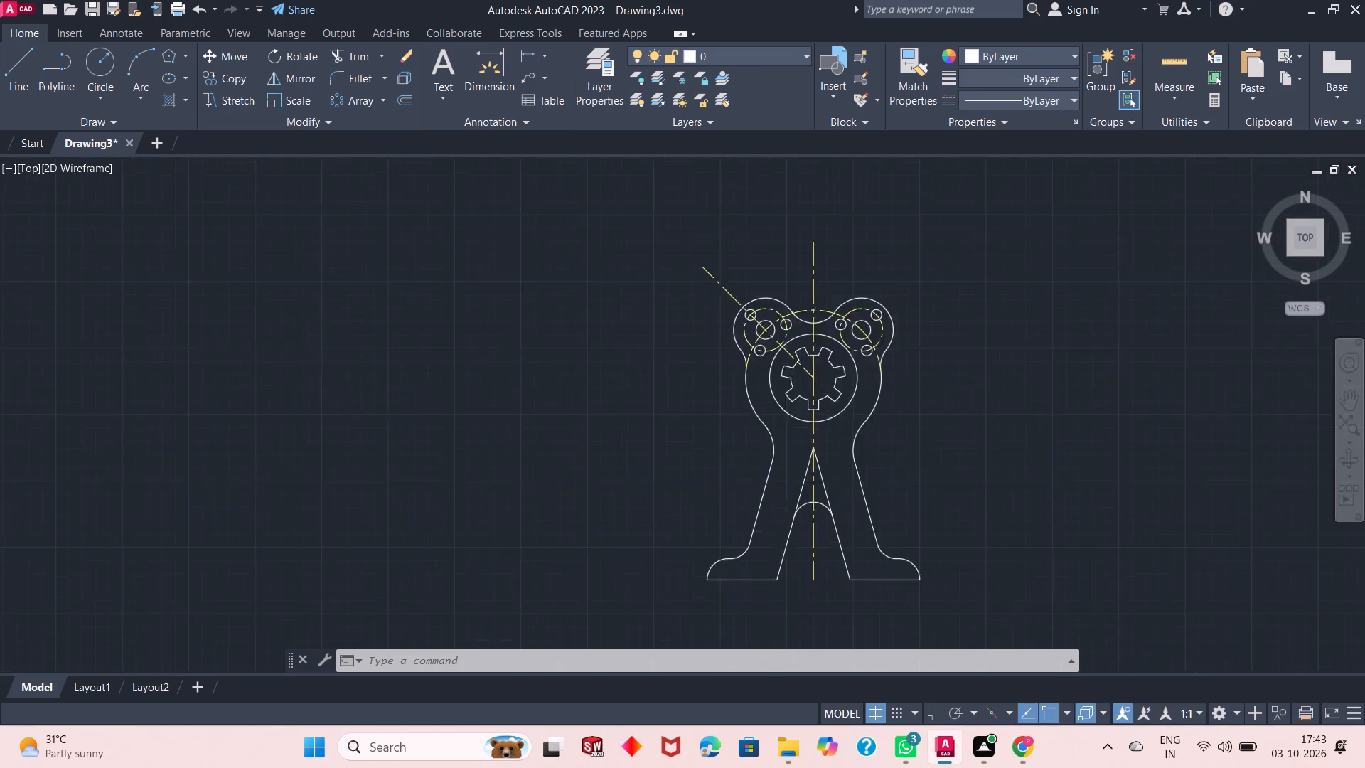
pyautogui.scroll(1, 906, 425)
pyautogui.scroll(1, 752, 383)
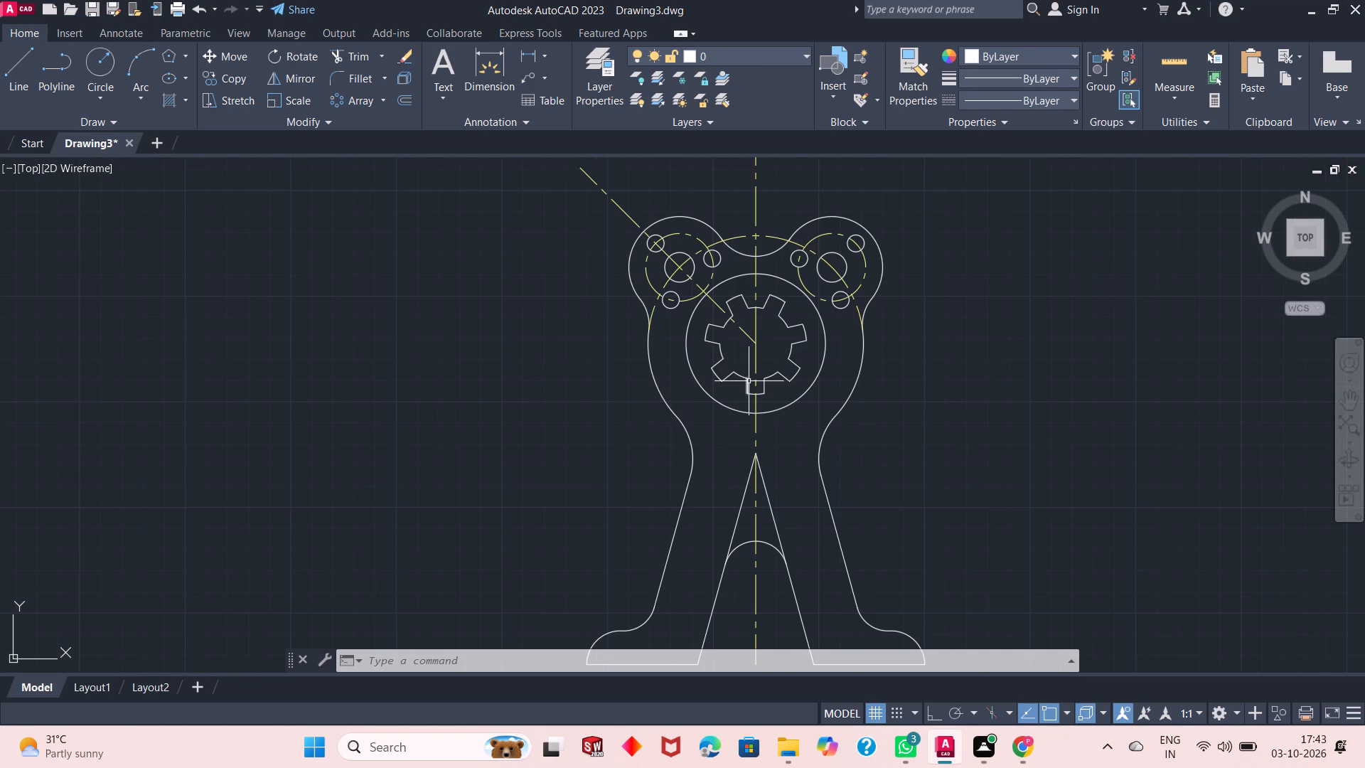
pyautogui.scroll(-1, 751, 381)
pyautogui.scroll(1, 760, 329)
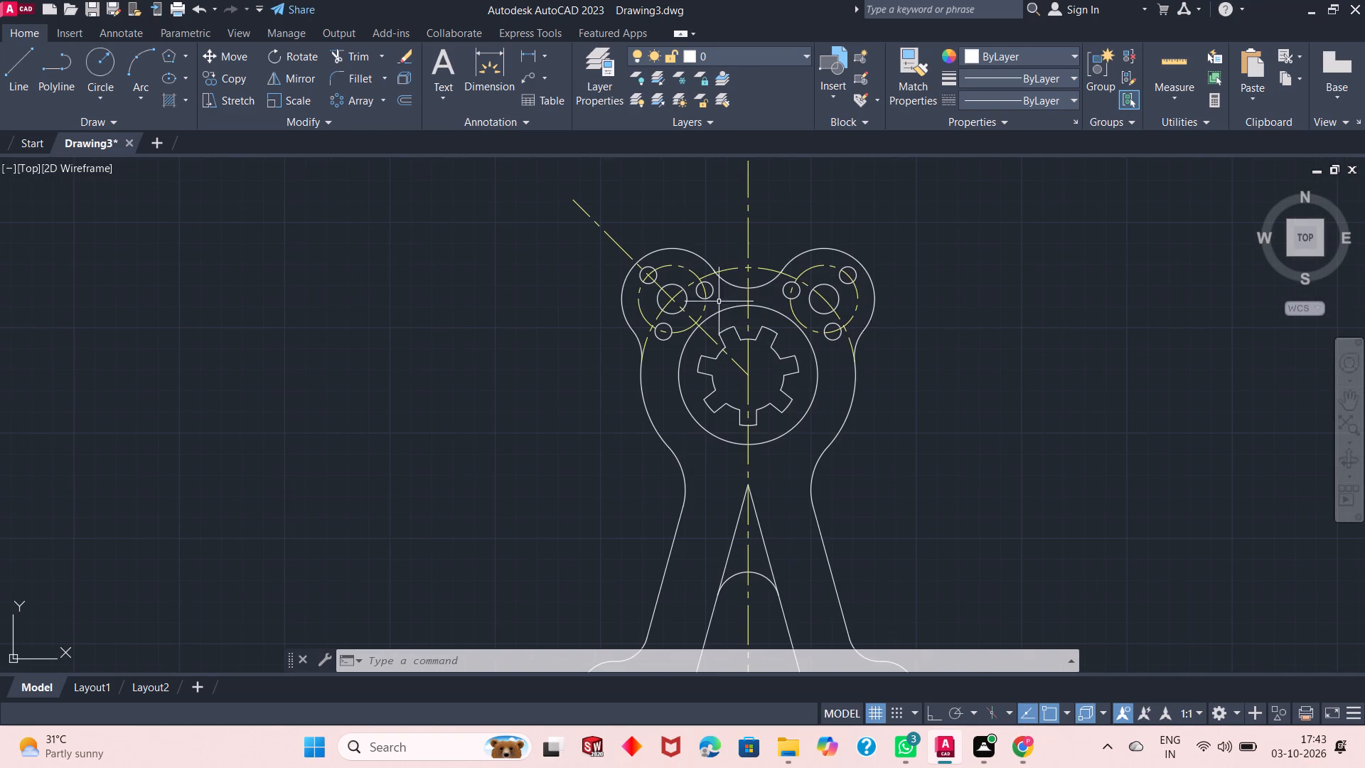
pyautogui.scroll(-1, 765, 441)
pyautogui.scroll(1, 784, 555)
pyautogui.scroll(-1, 749, 460)
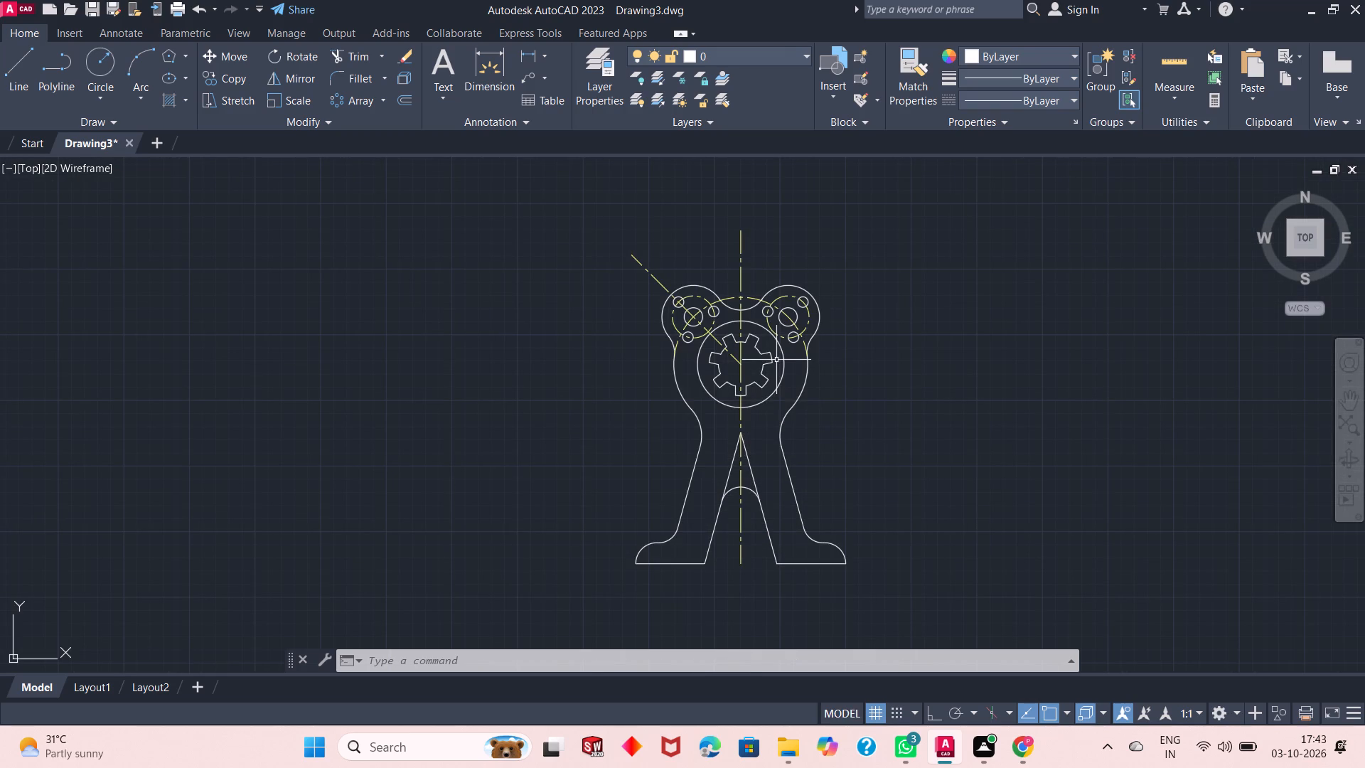
pyautogui.scroll(1, 779, 390)
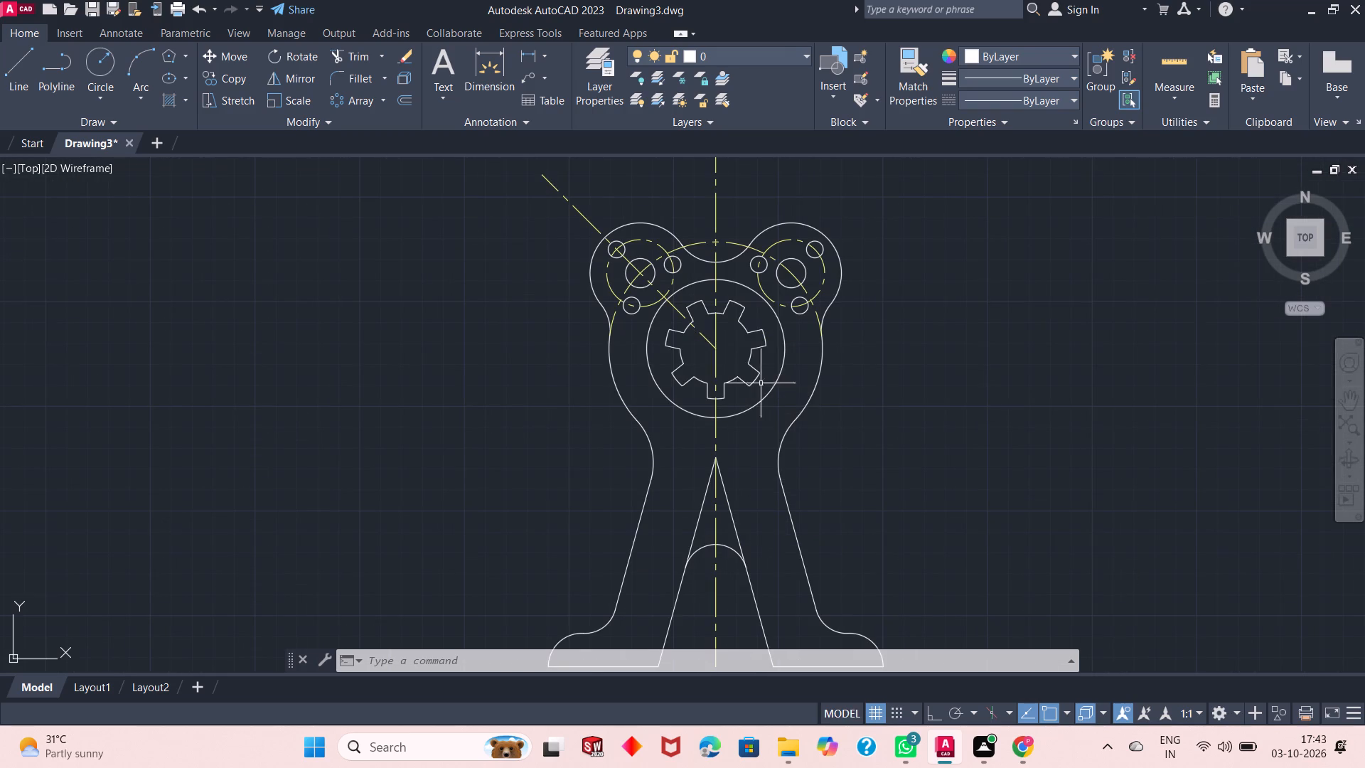
pyautogui.scroll(-1, 780, 378)
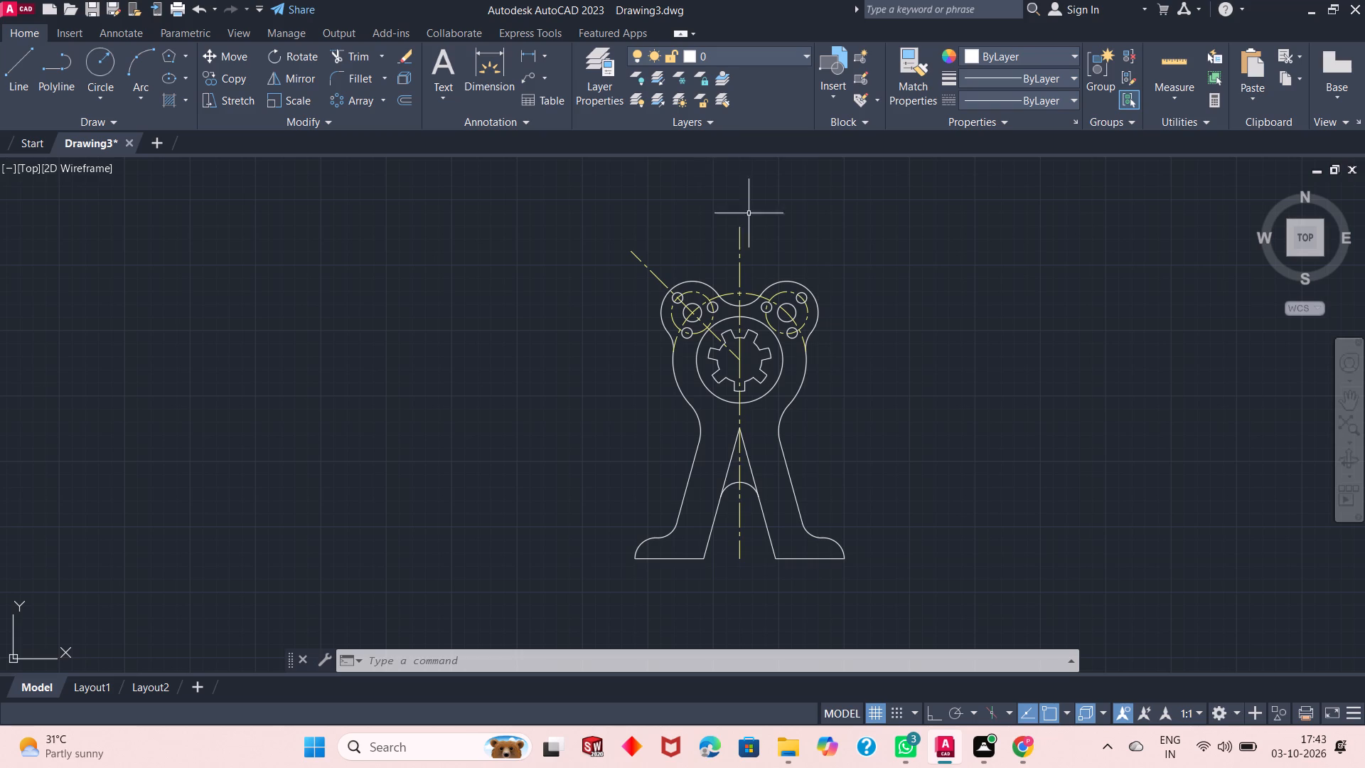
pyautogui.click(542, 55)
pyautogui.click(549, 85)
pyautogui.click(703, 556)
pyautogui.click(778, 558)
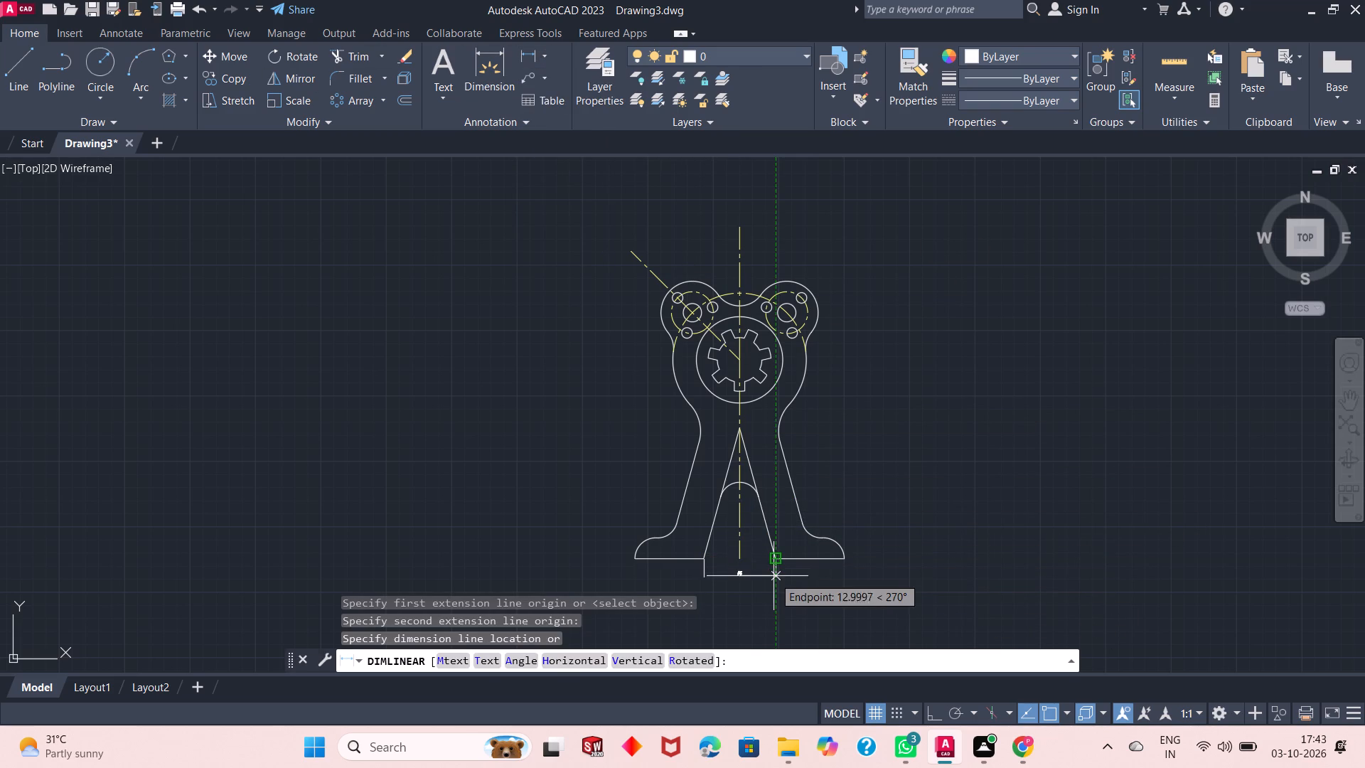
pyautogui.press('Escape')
# Modify the ISO-25 dimension style to use a text height of 6 and make it the current style.
pyautogui.press('d')
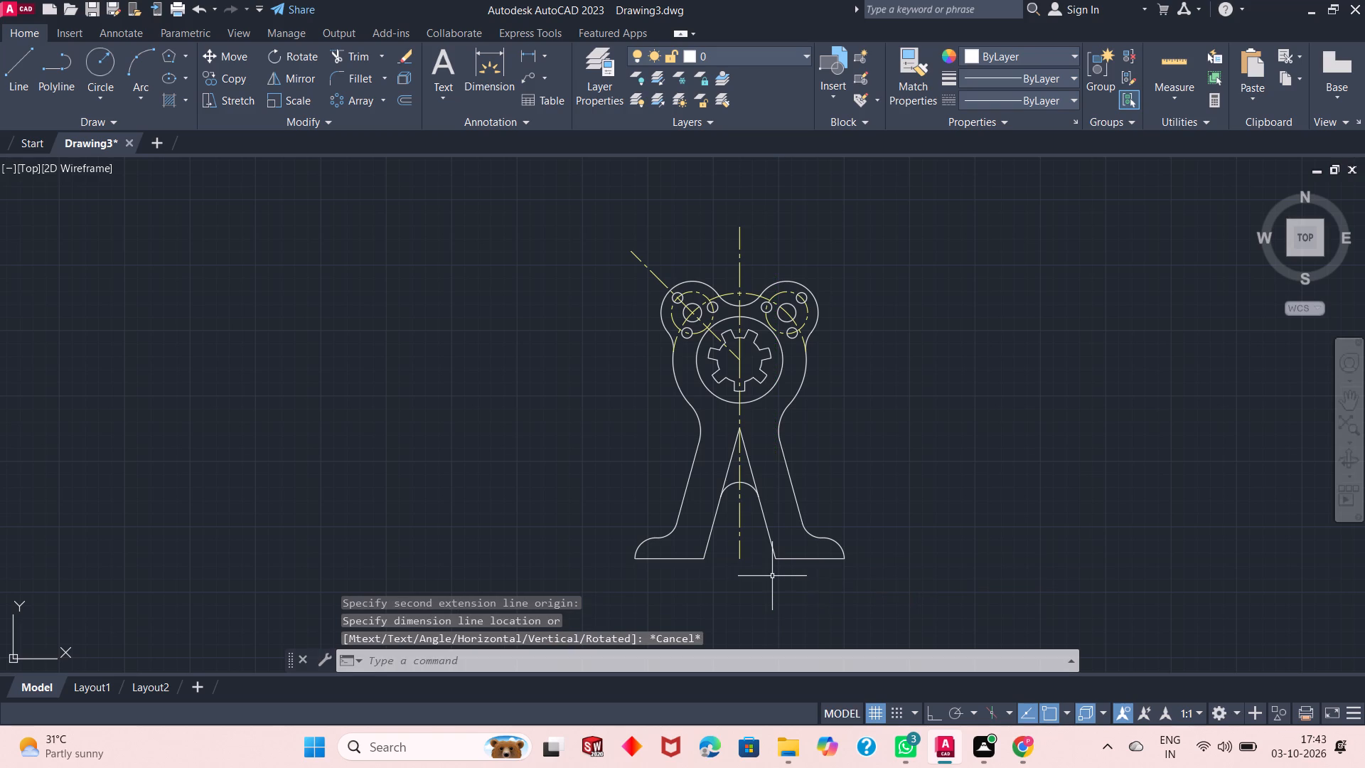
pyautogui.press('Return')
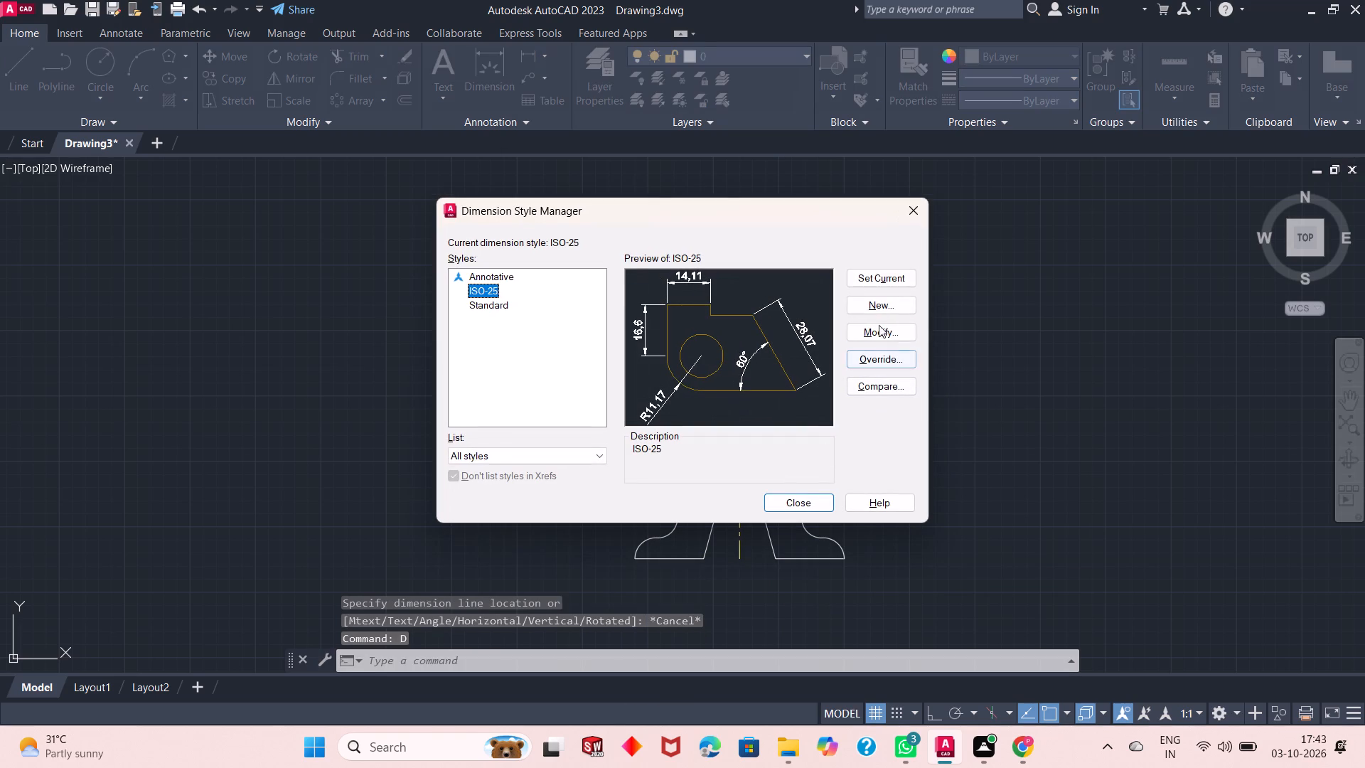
pyautogui.click(897, 339)
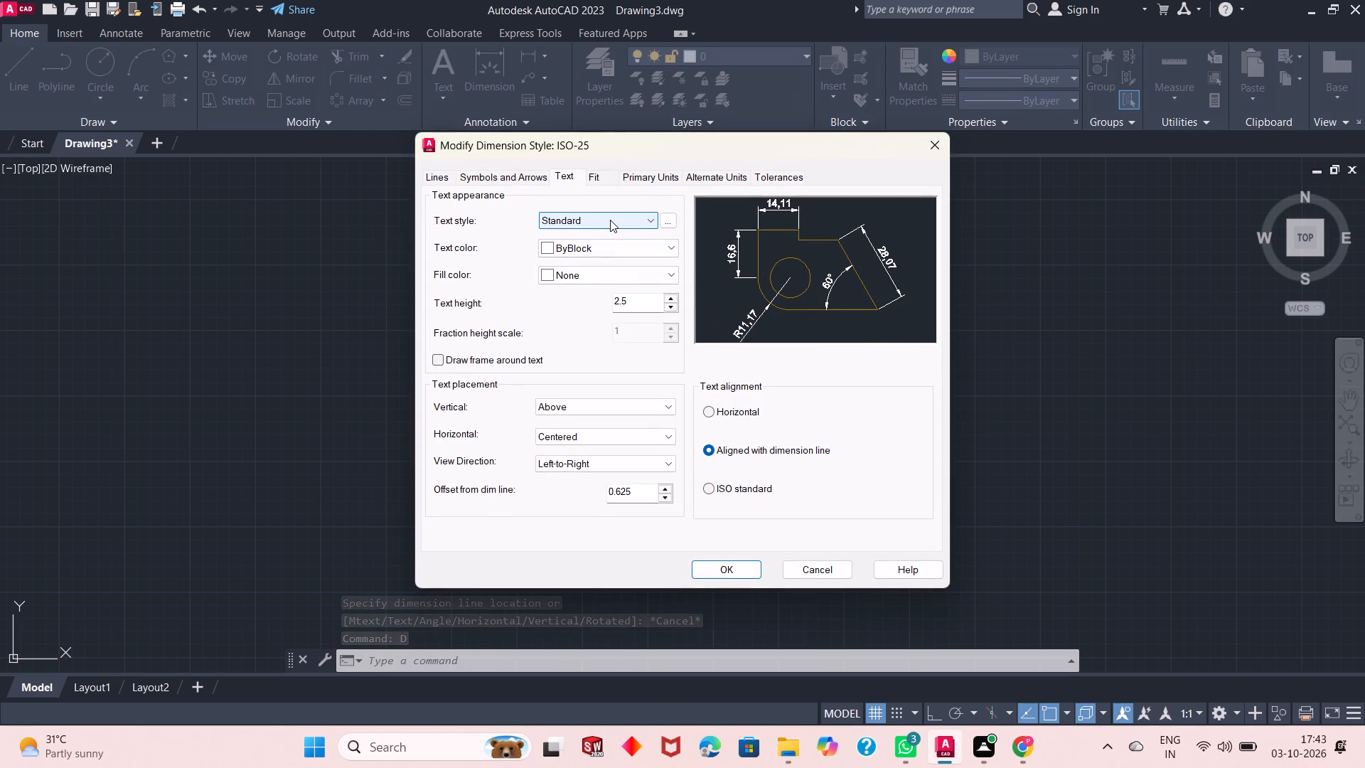
pyautogui.doubleClick(652, 304)
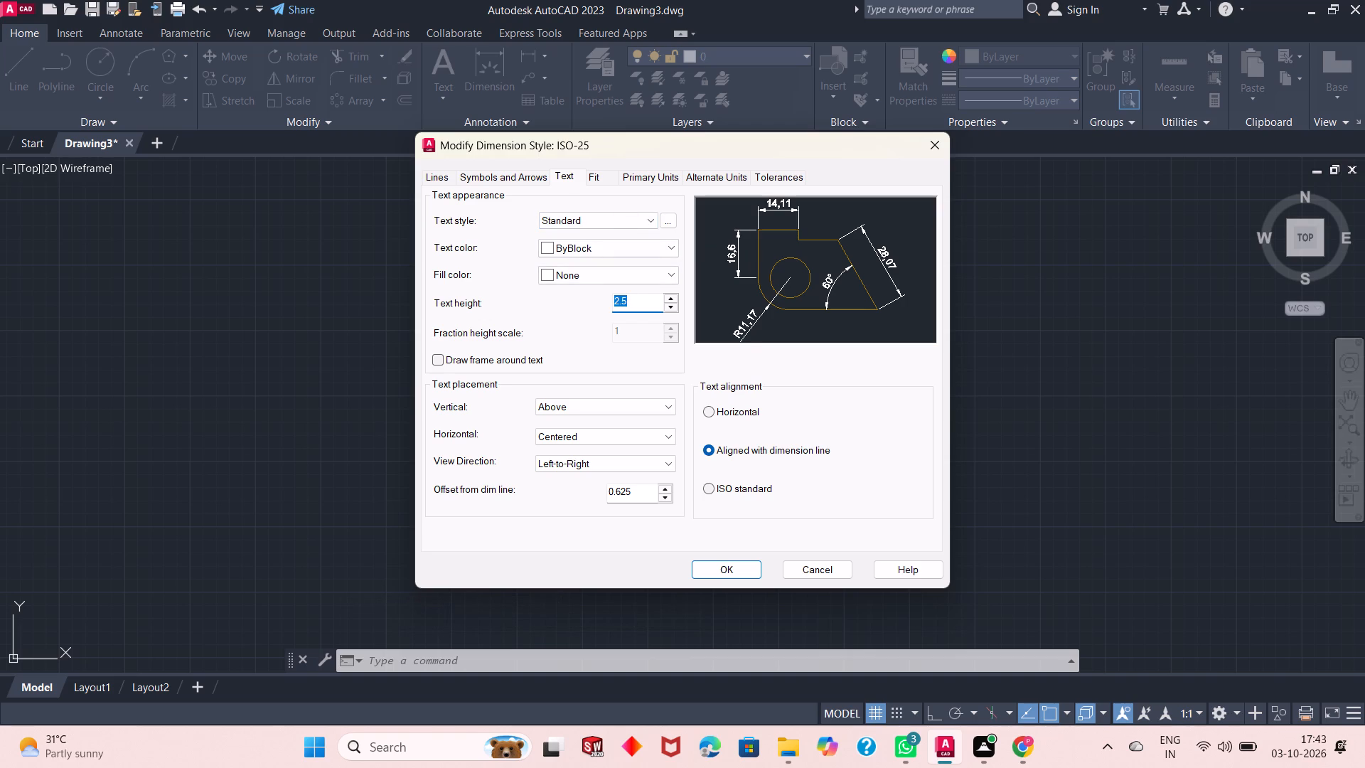
pyautogui.press('5')
pyautogui.press('Return')
pyautogui.doubleClick(651, 305)
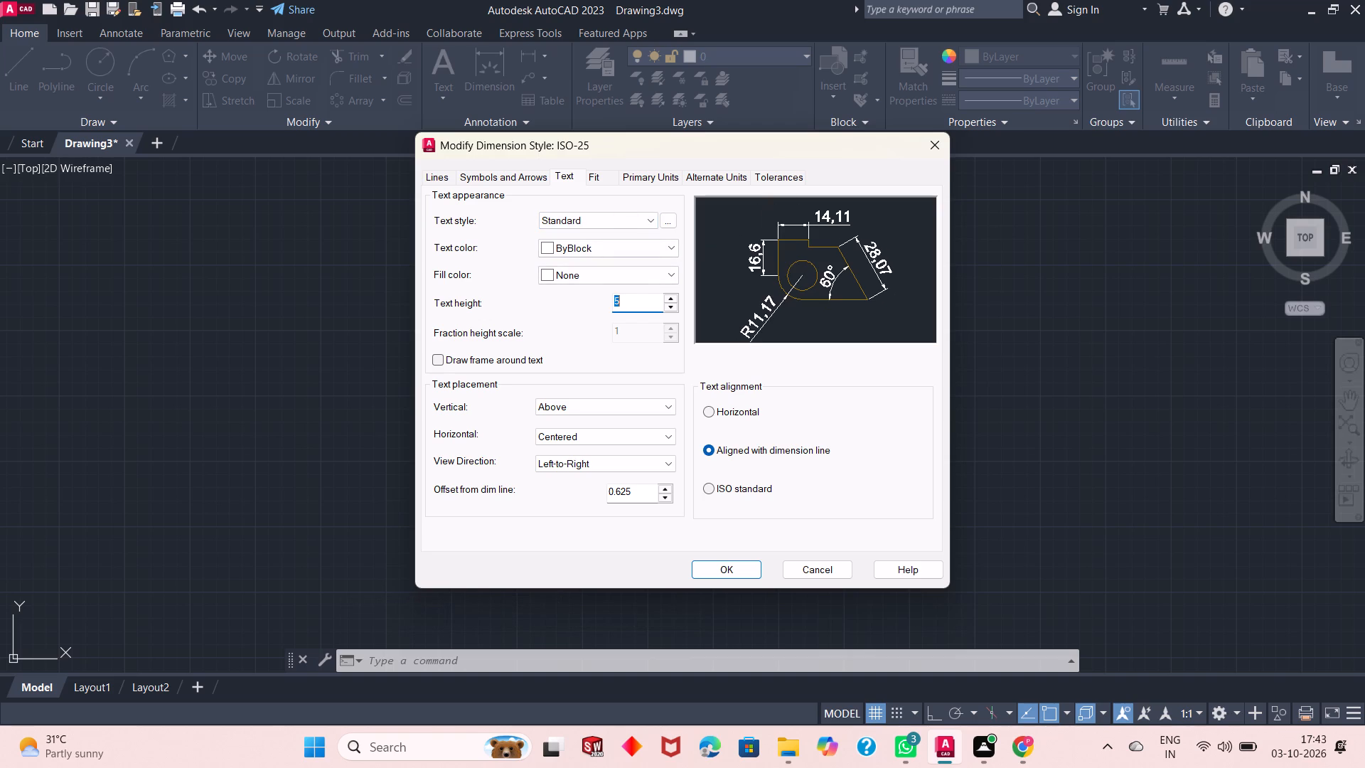
pyautogui.press('6')
pyautogui.press('Return')
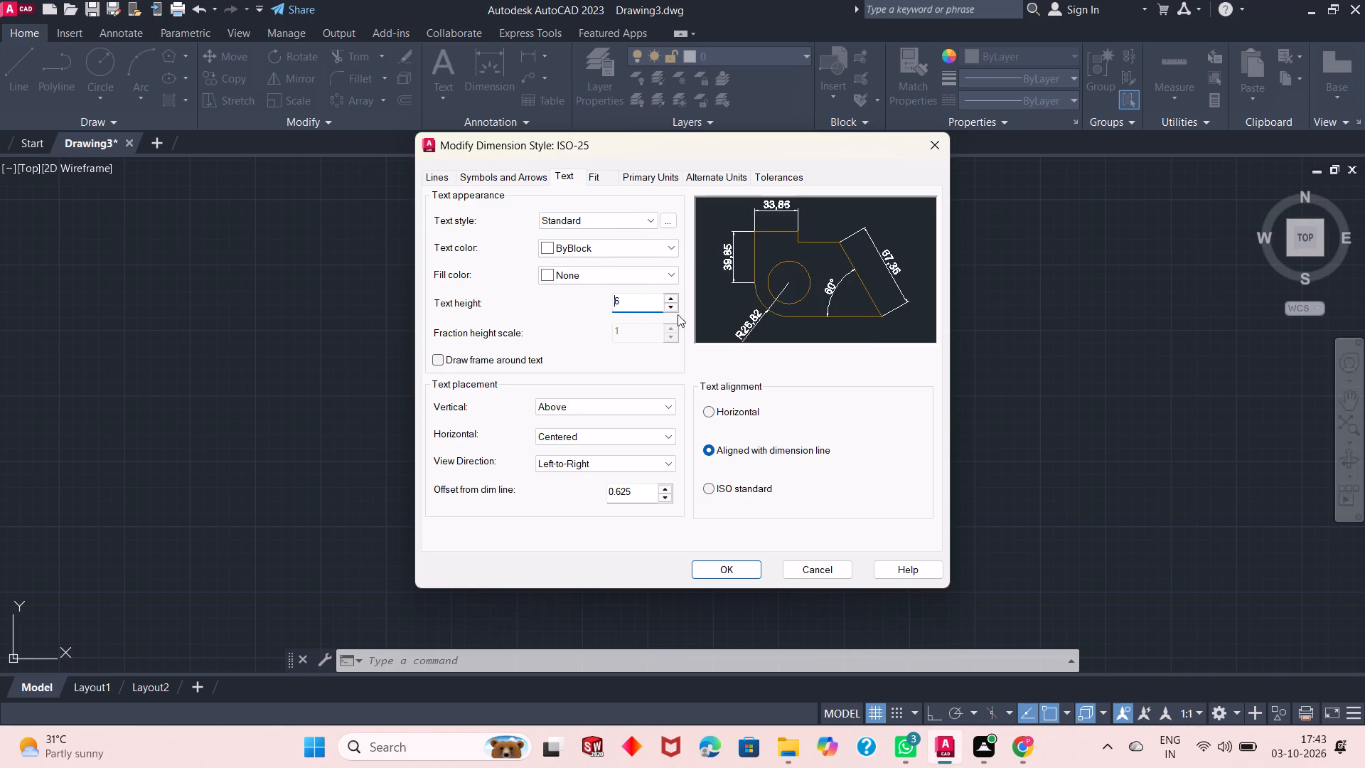
pyautogui.click(633, 299)
pyautogui.press('Return')
pyautogui.doubleClick(631, 297)
pyautogui.press('6')
pyautogui.press('Return')
pyautogui.click(737, 570)
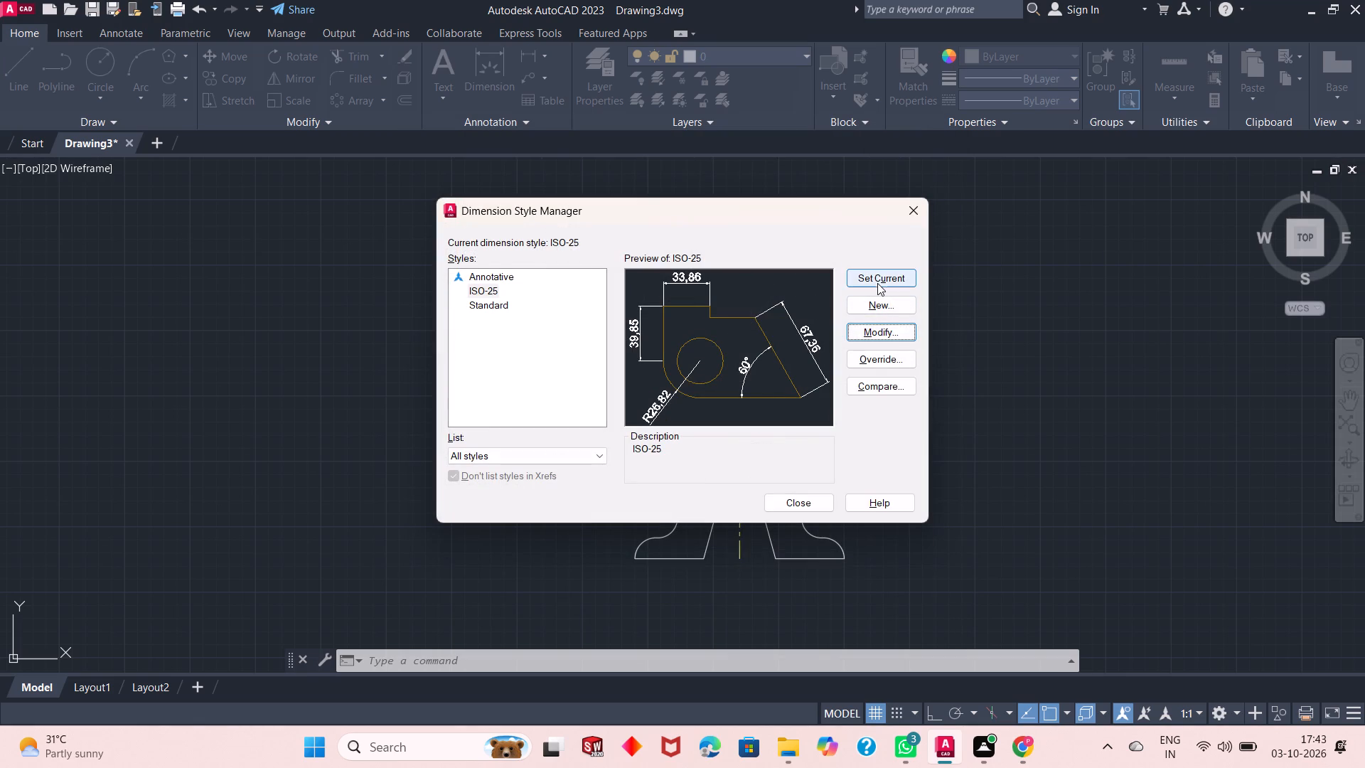
pyautogui.click(877, 283)
pyautogui.click(911, 225)
pyautogui.click(912, 216)
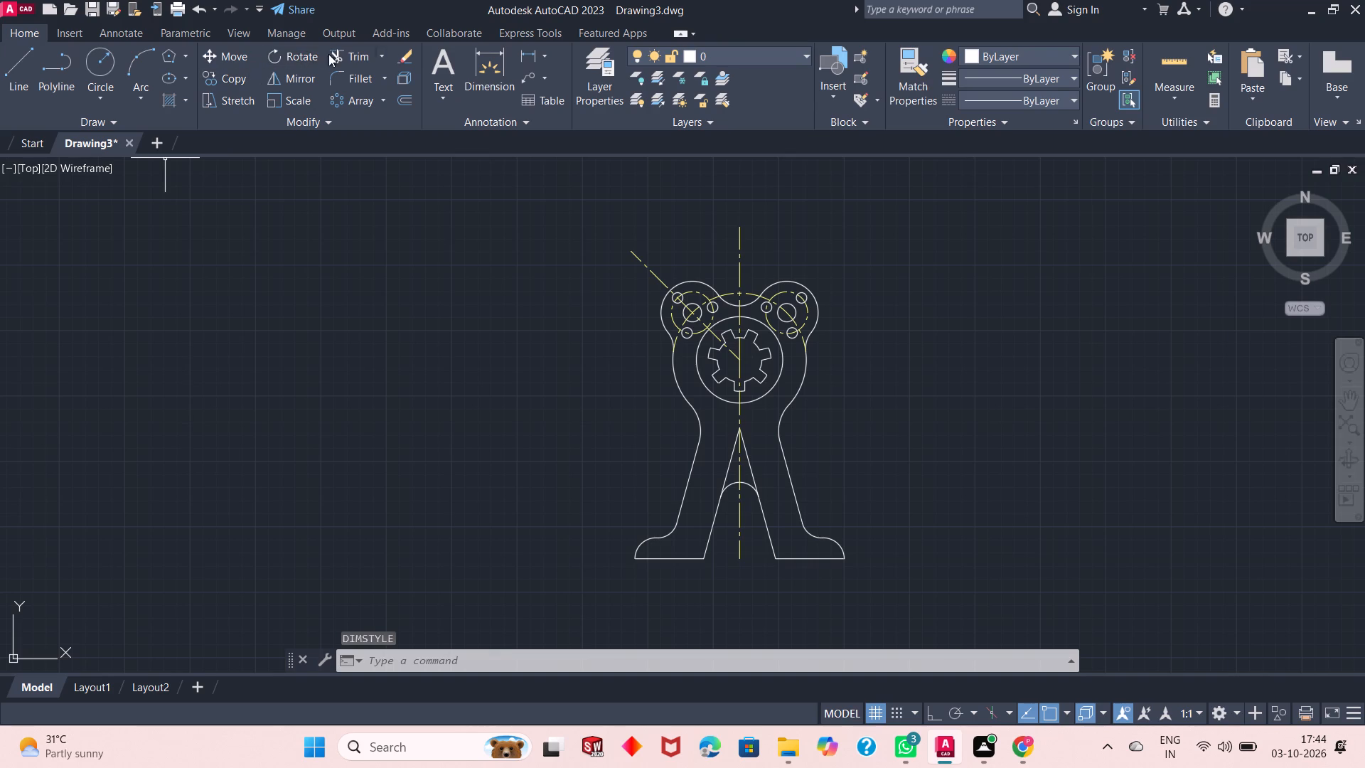
# Add horizontal linear dimensions below the part for the gap between the feet and the overall base width.
pyautogui.click(529, 51)
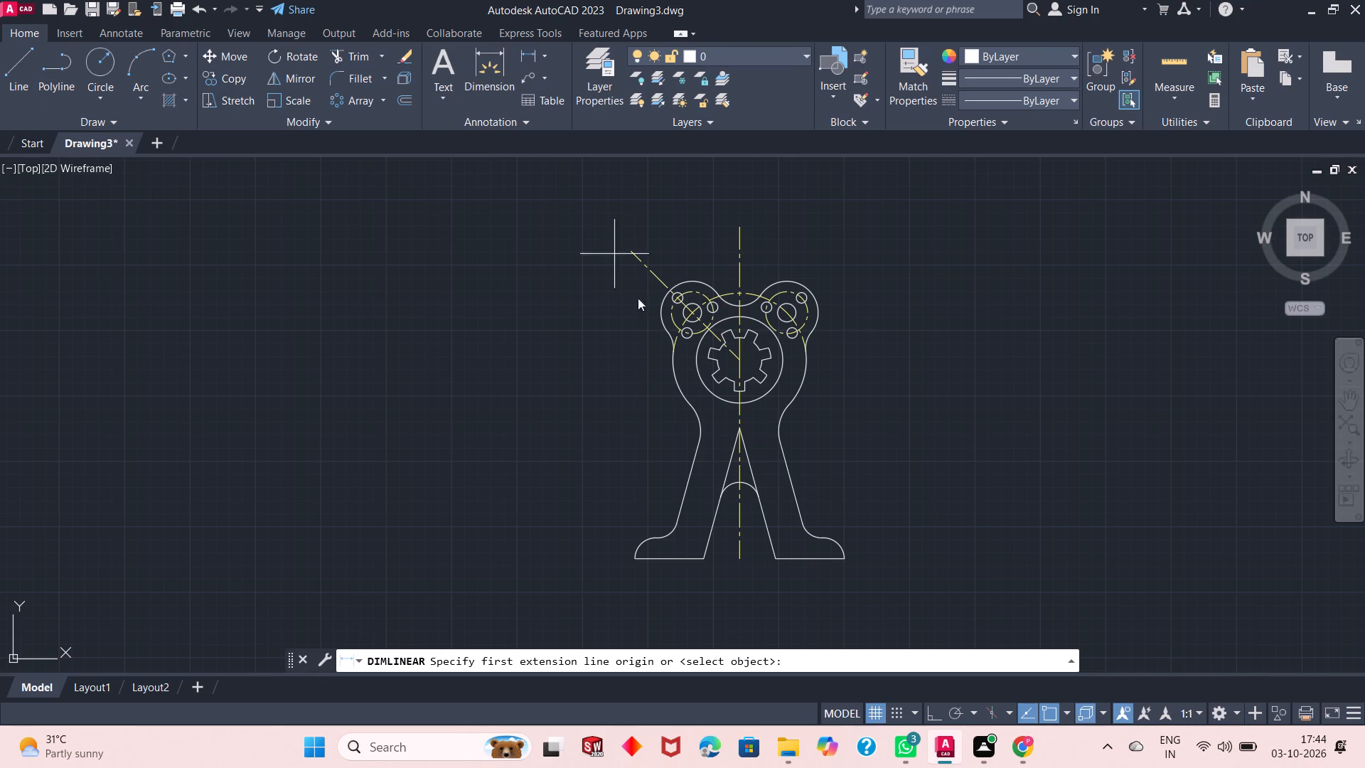
pyautogui.click(707, 563)
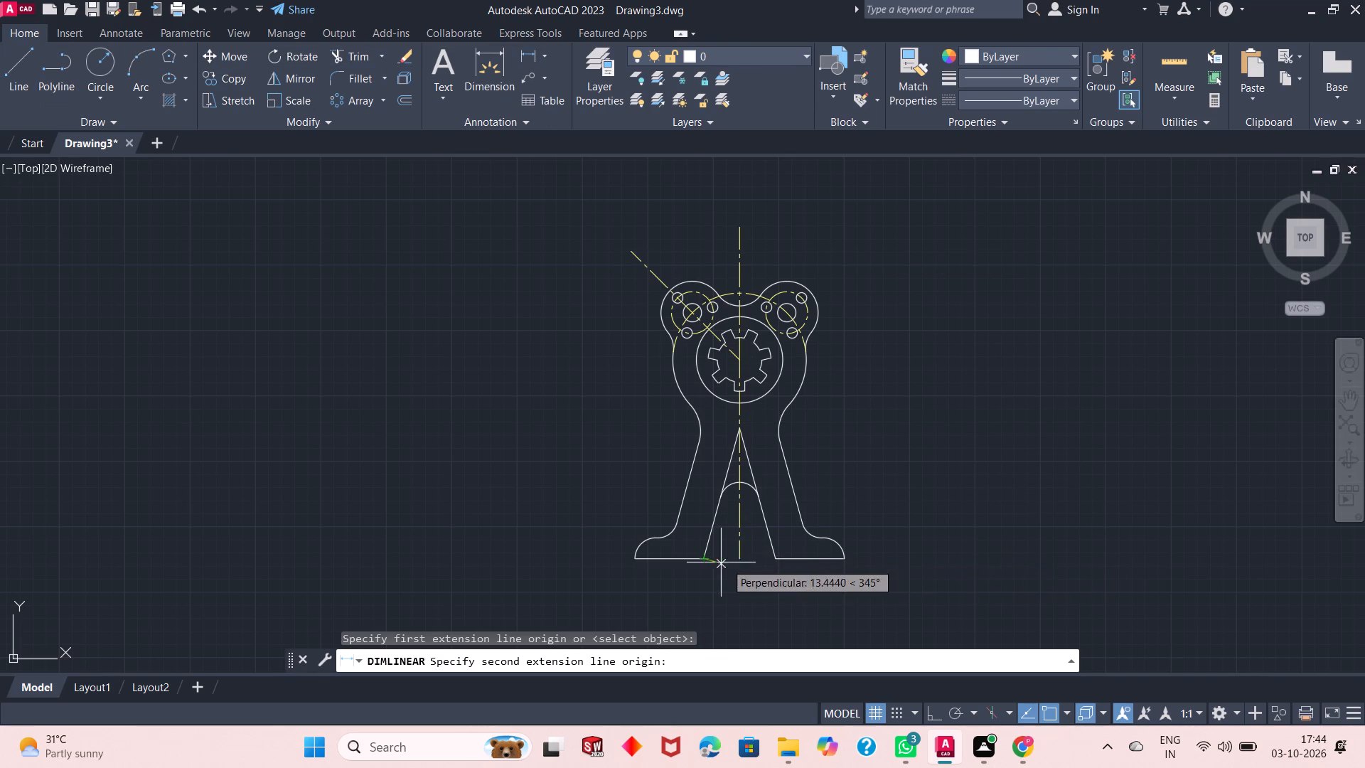
pyautogui.click(773, 555)
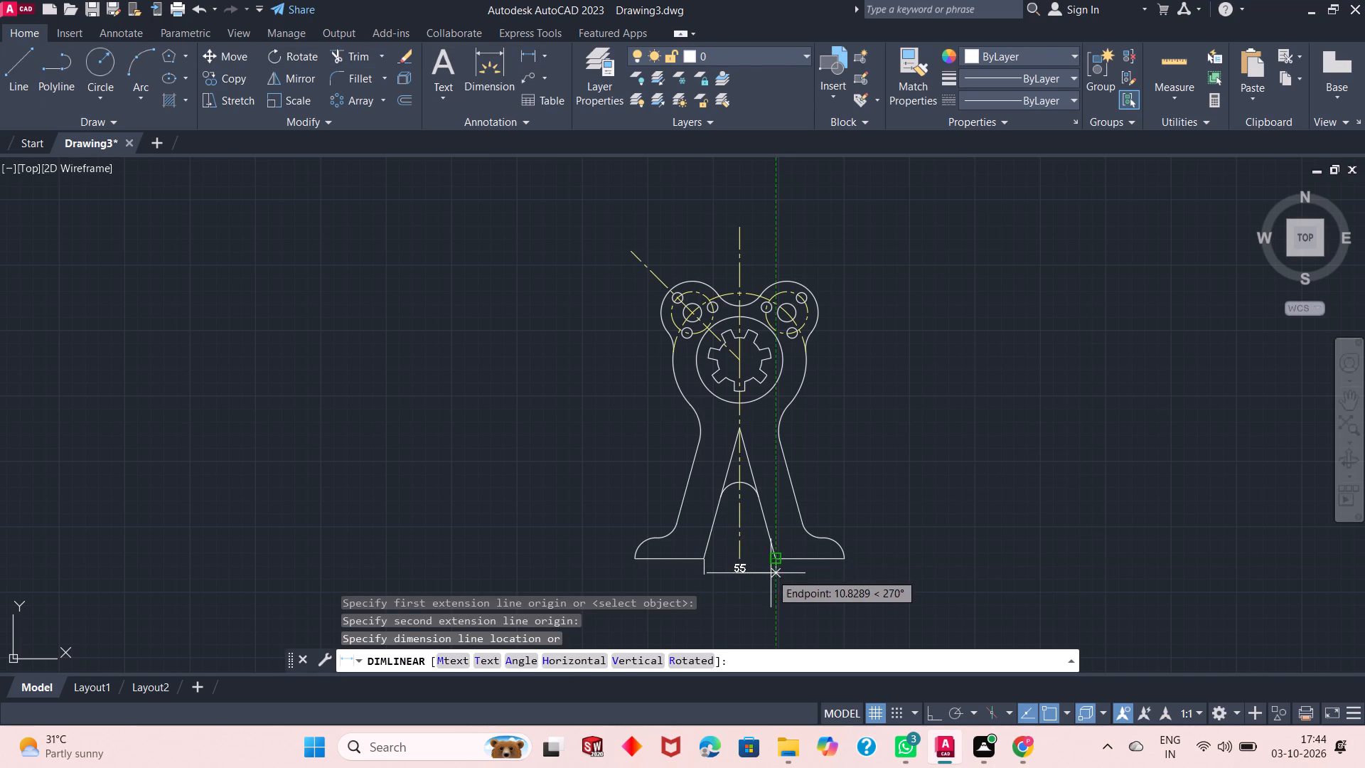
pyautogui.click(773, 578)
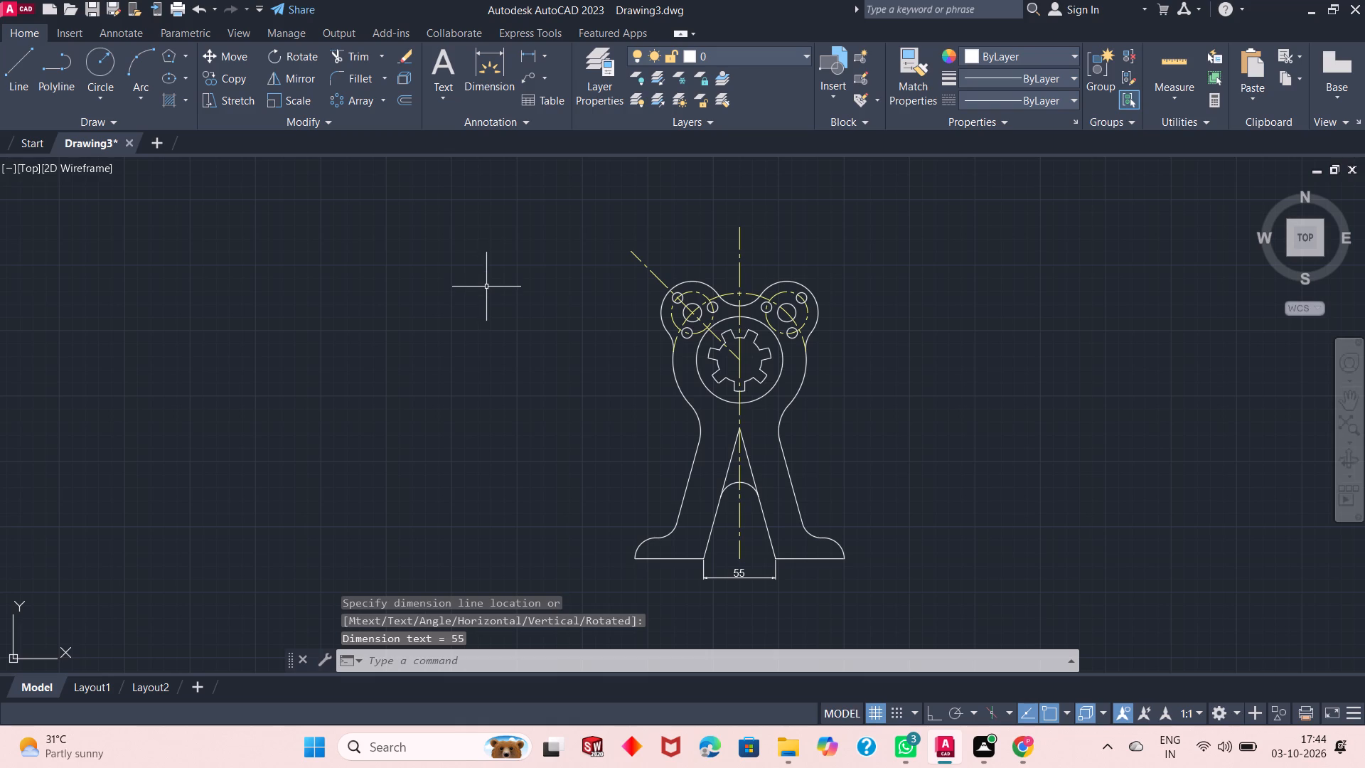
pyautogui.click(527, 53)
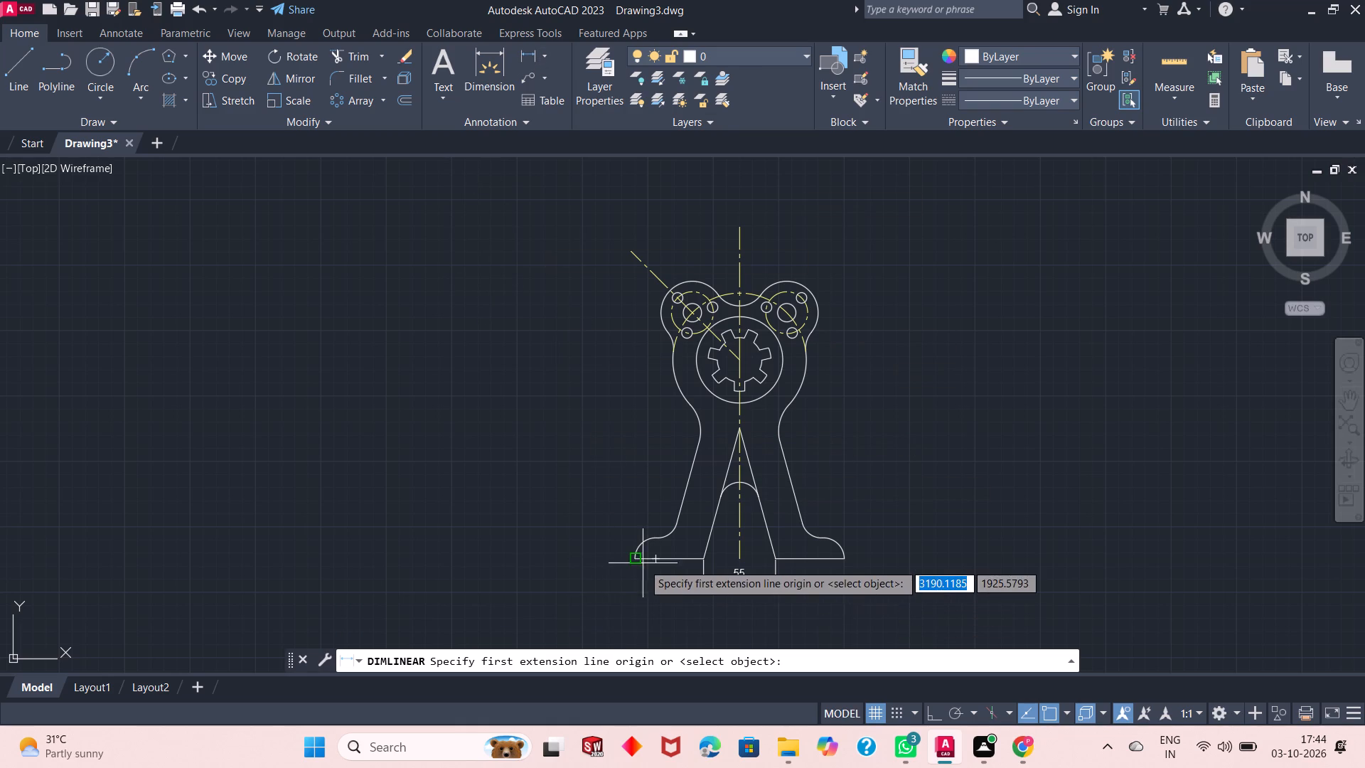
pyautogui.click(637, 559)
pyautogui.click(846, 560)
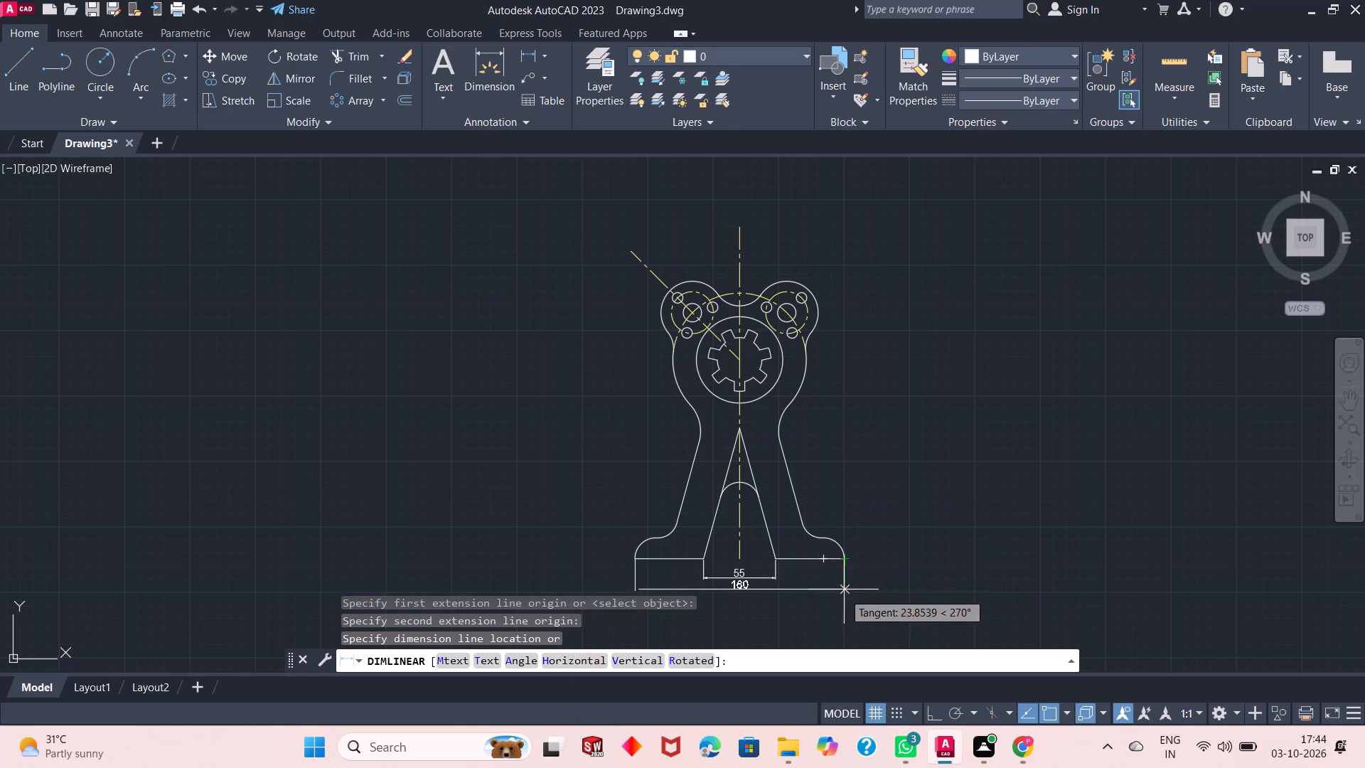
pyautogui.click(843, 600)
# Add vertical linear dimensions beside the part from the base to the inner V apex and to the hub center.
pyautogui.scroll(1, 768, 585)
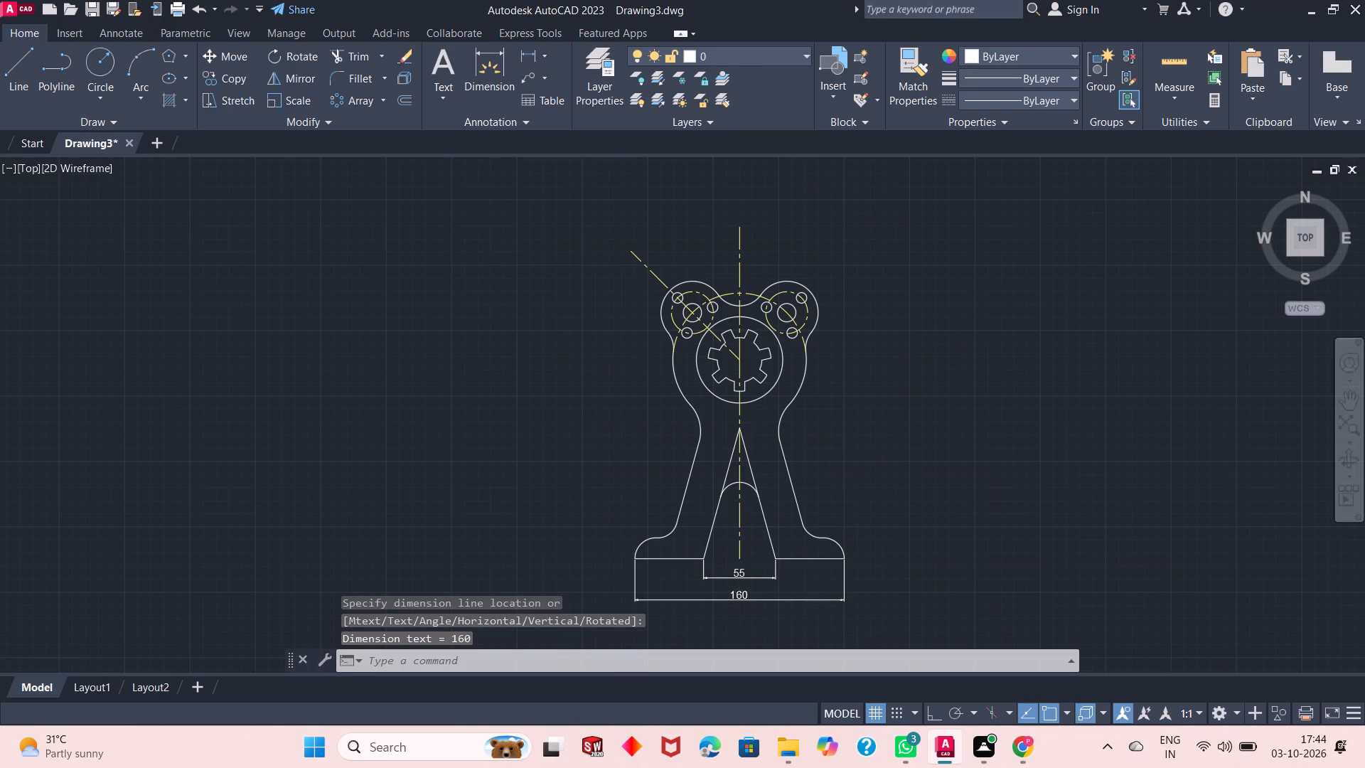
pyautogui.scroll(-1, 768, 585)
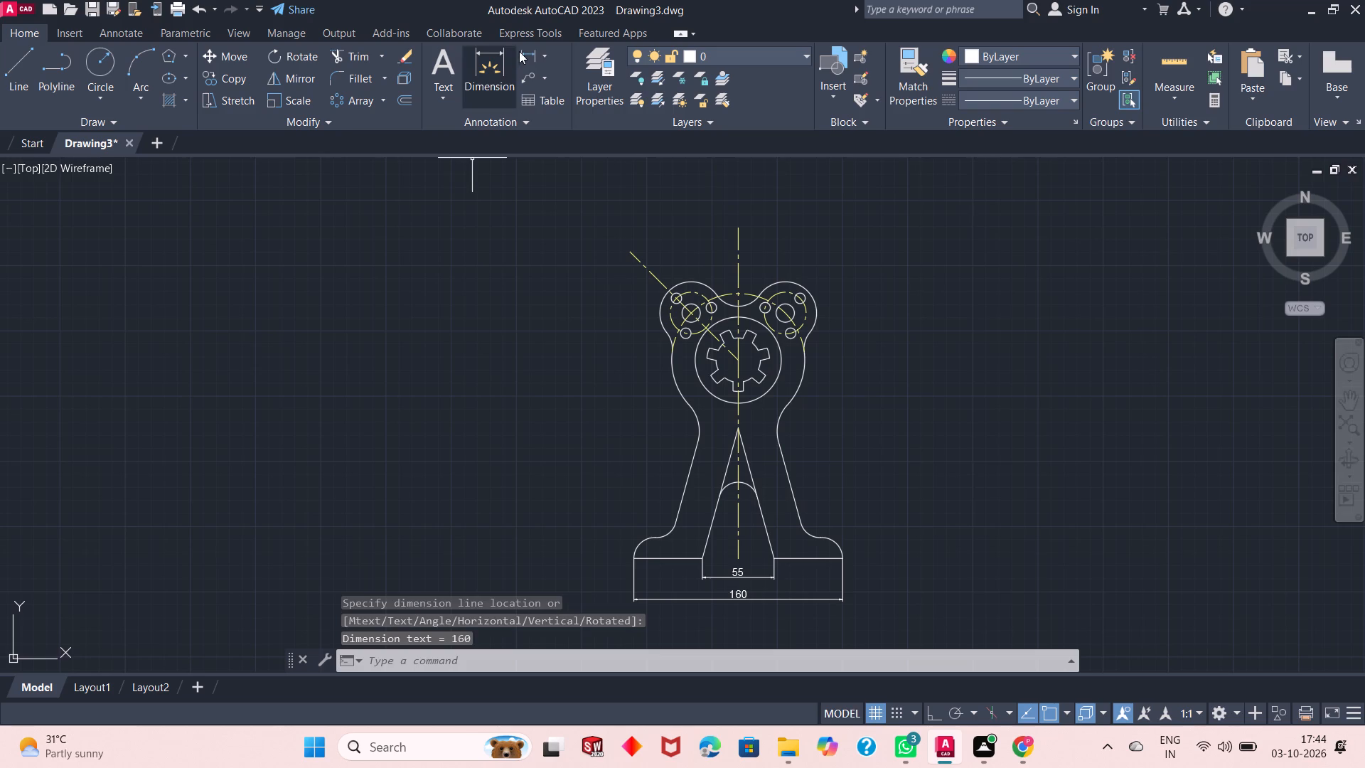
pyautogui.click(519, 50)
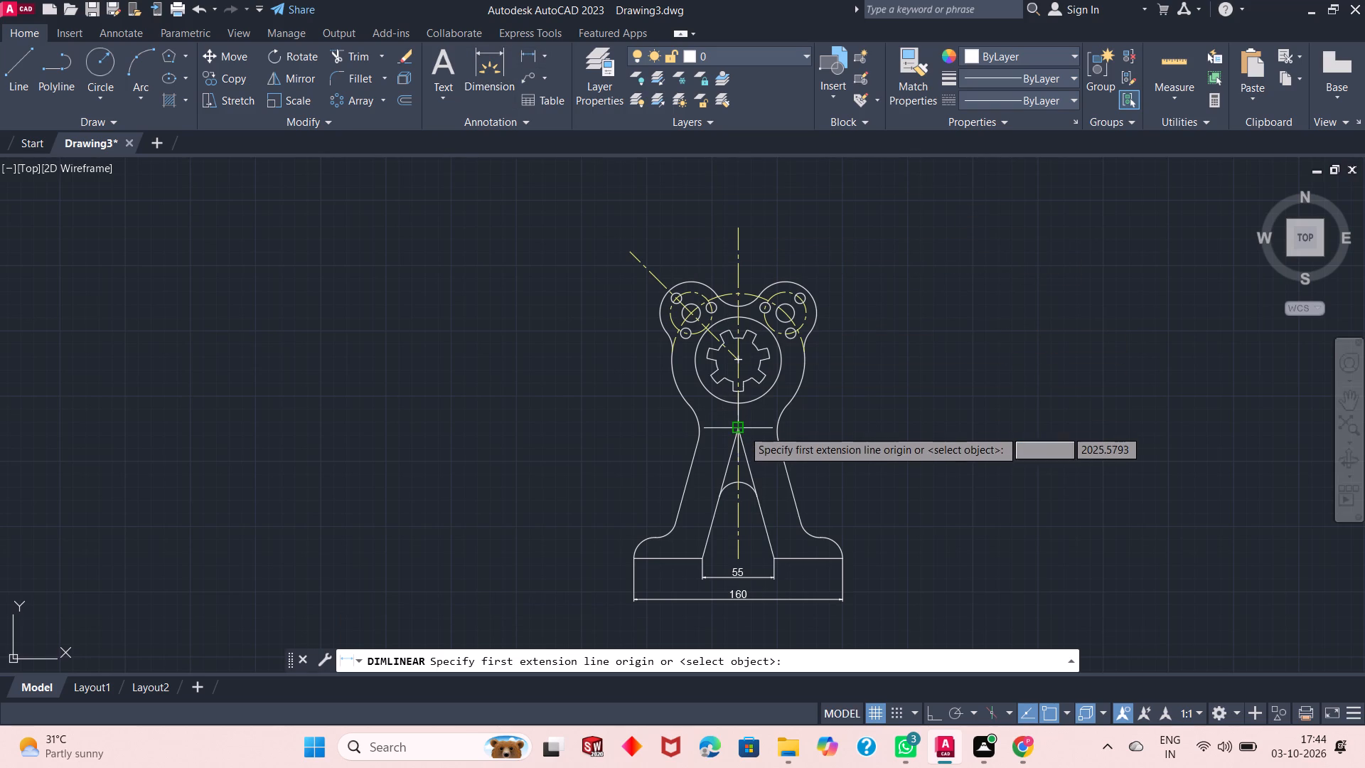
pyautogui.click(743, 430)
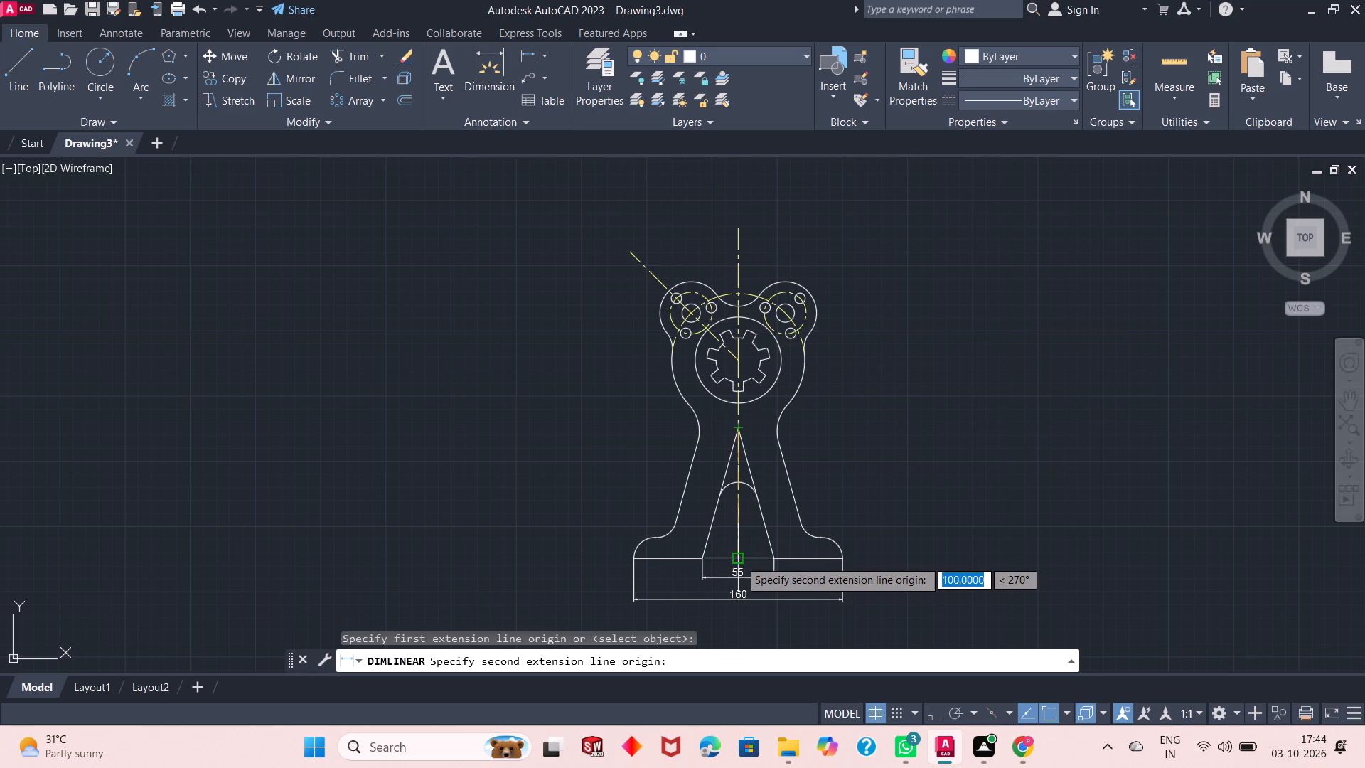
pyautogui.click(739, 560)
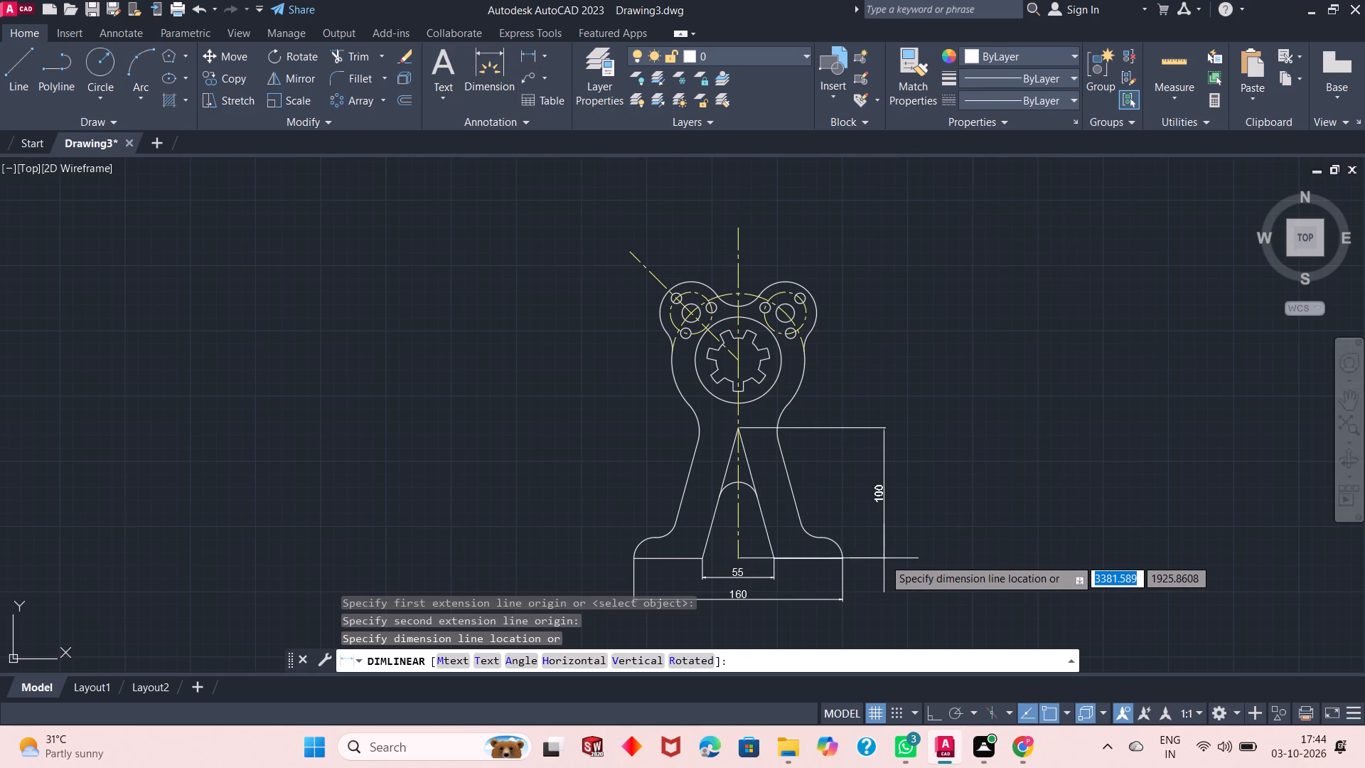
pyautogui.click(887, 558)
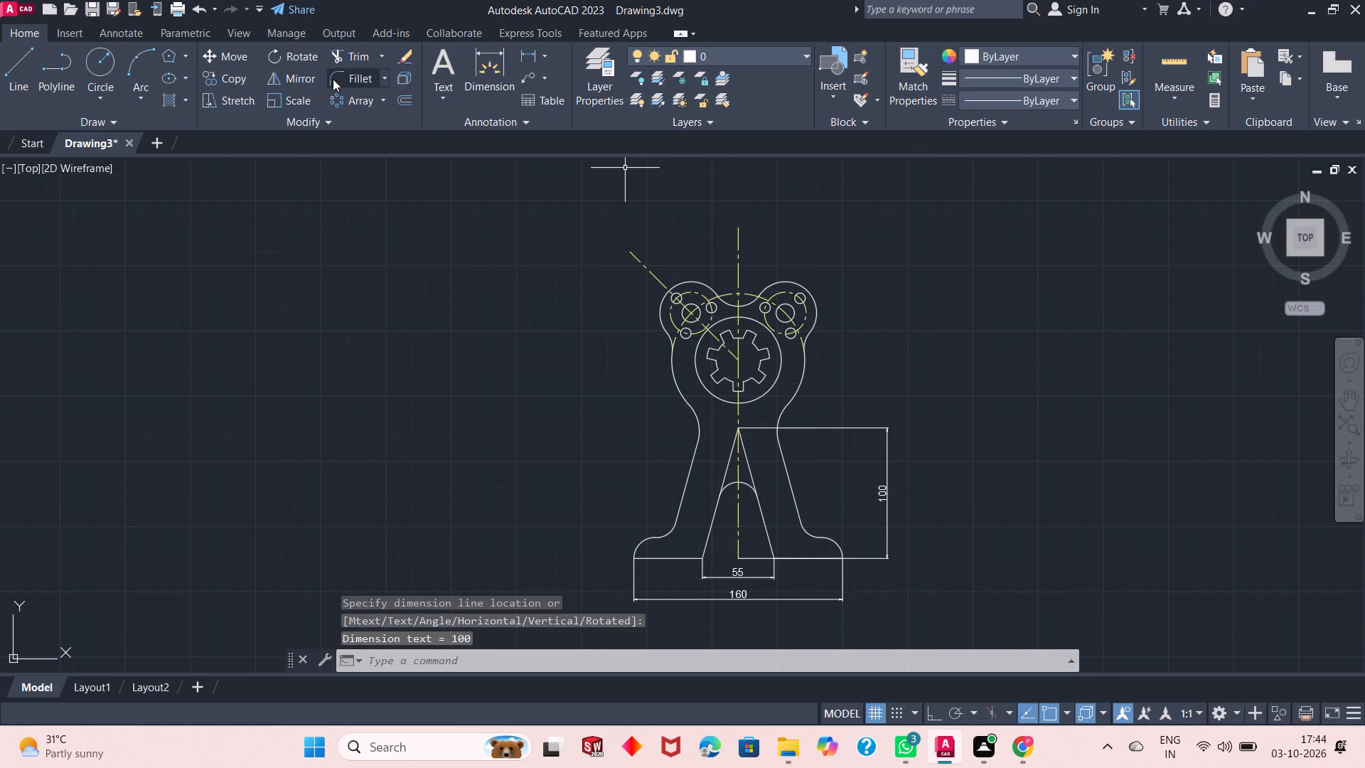
pyautogui.click(529, 56)
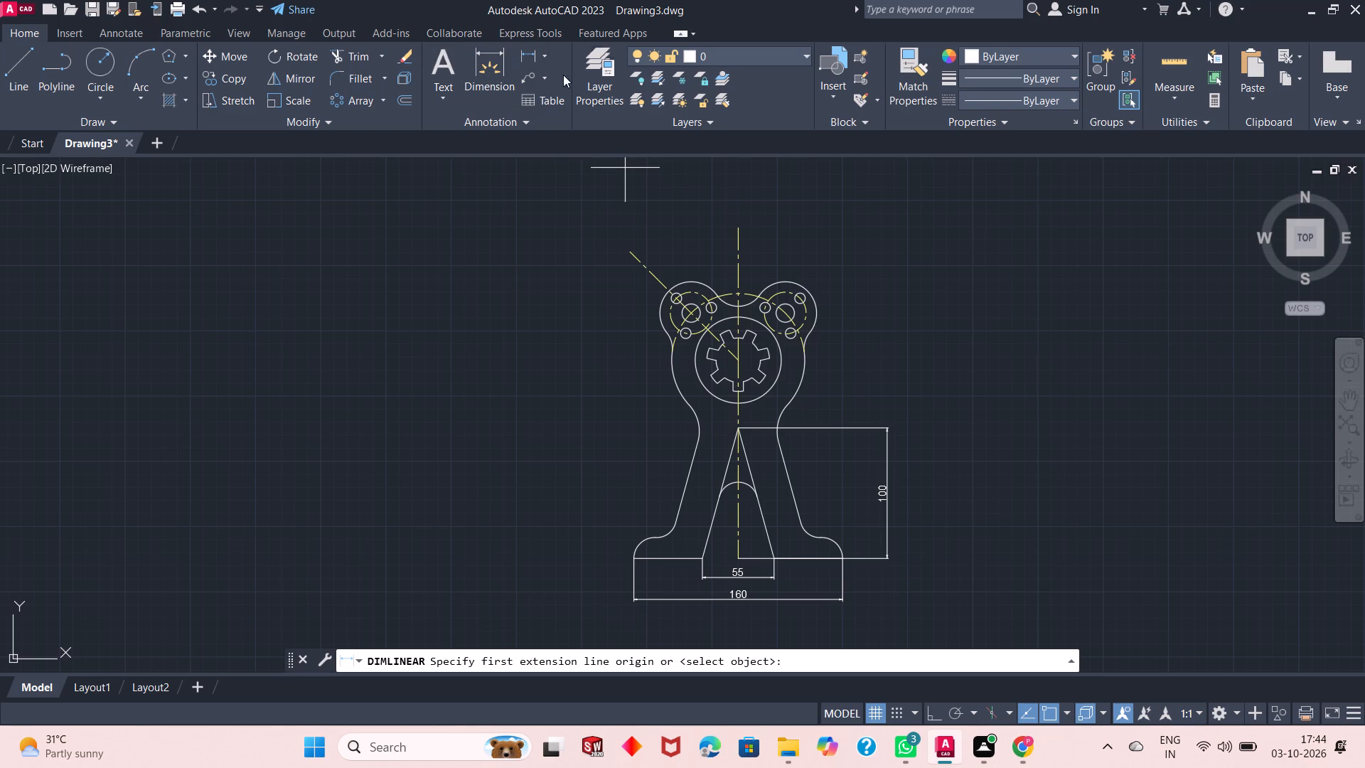
pyautogui.click(740, 562)
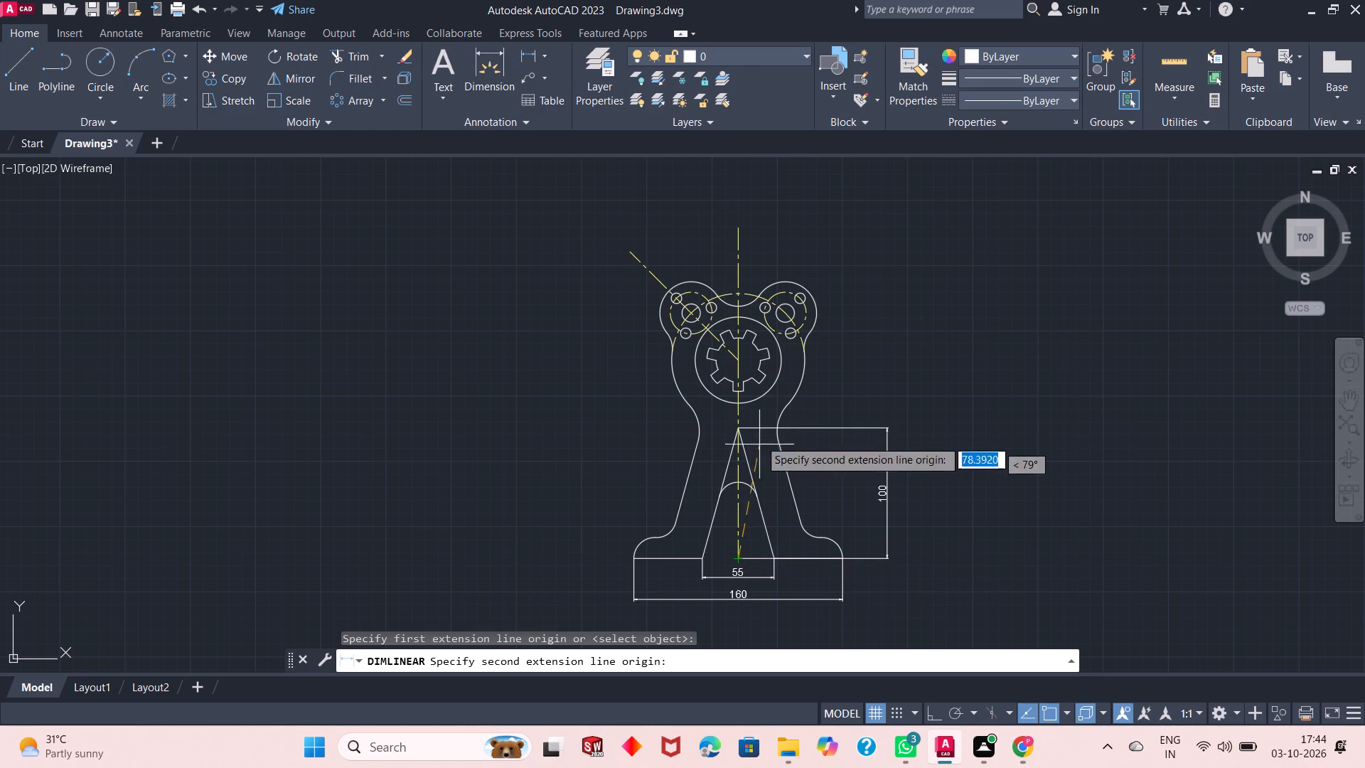
pyautogui.click(740, 358)
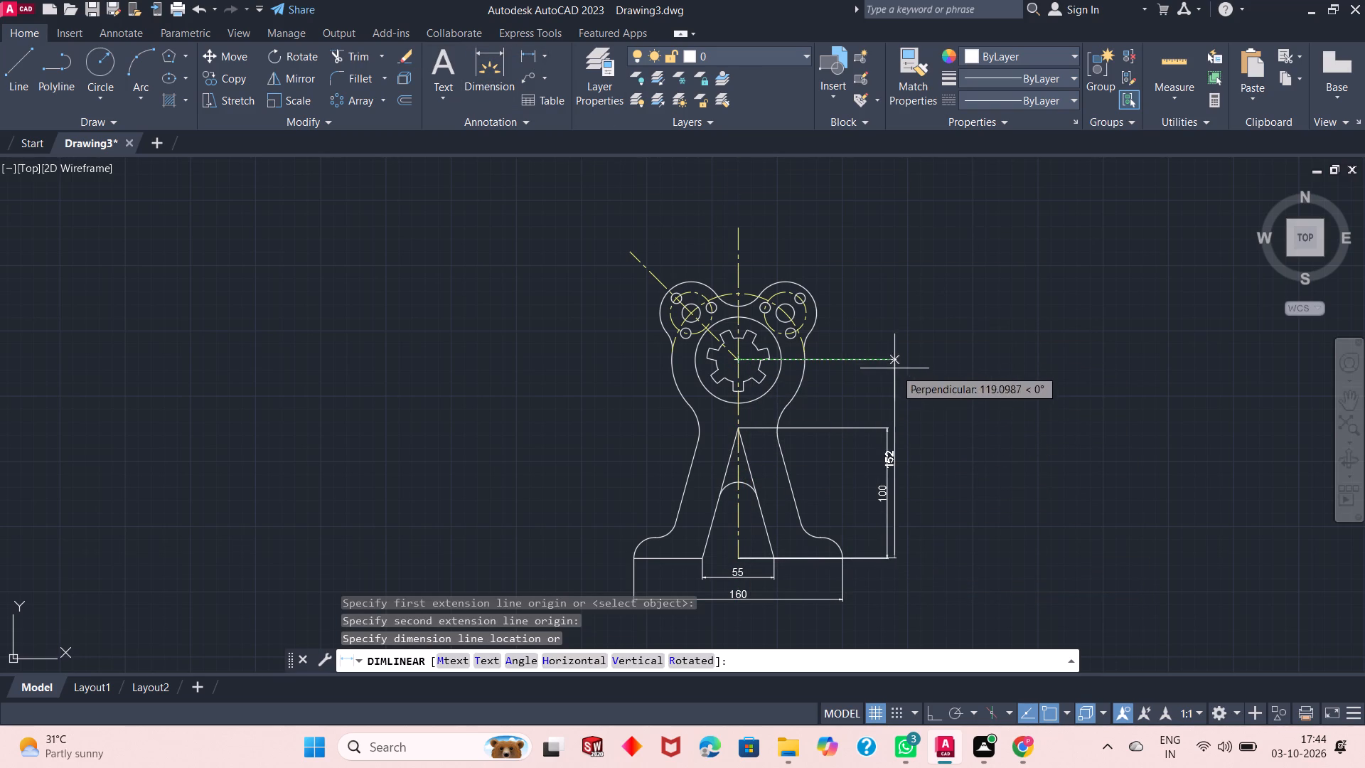
pyautogui.click(914, 381)
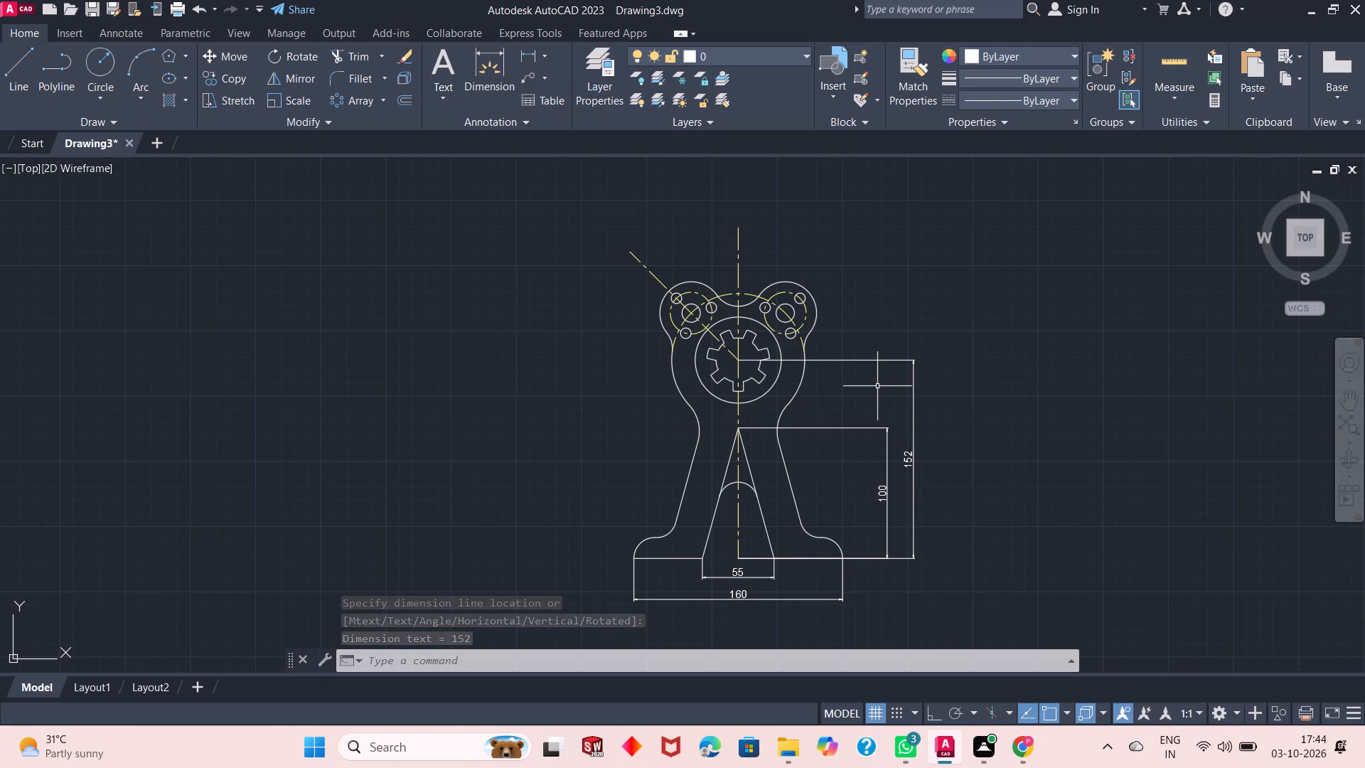
# Add a vertical linear dimension for the height of the left foot.
pyautogui.click(526, 55)
pyautogui.scroll(2, 675, 559)
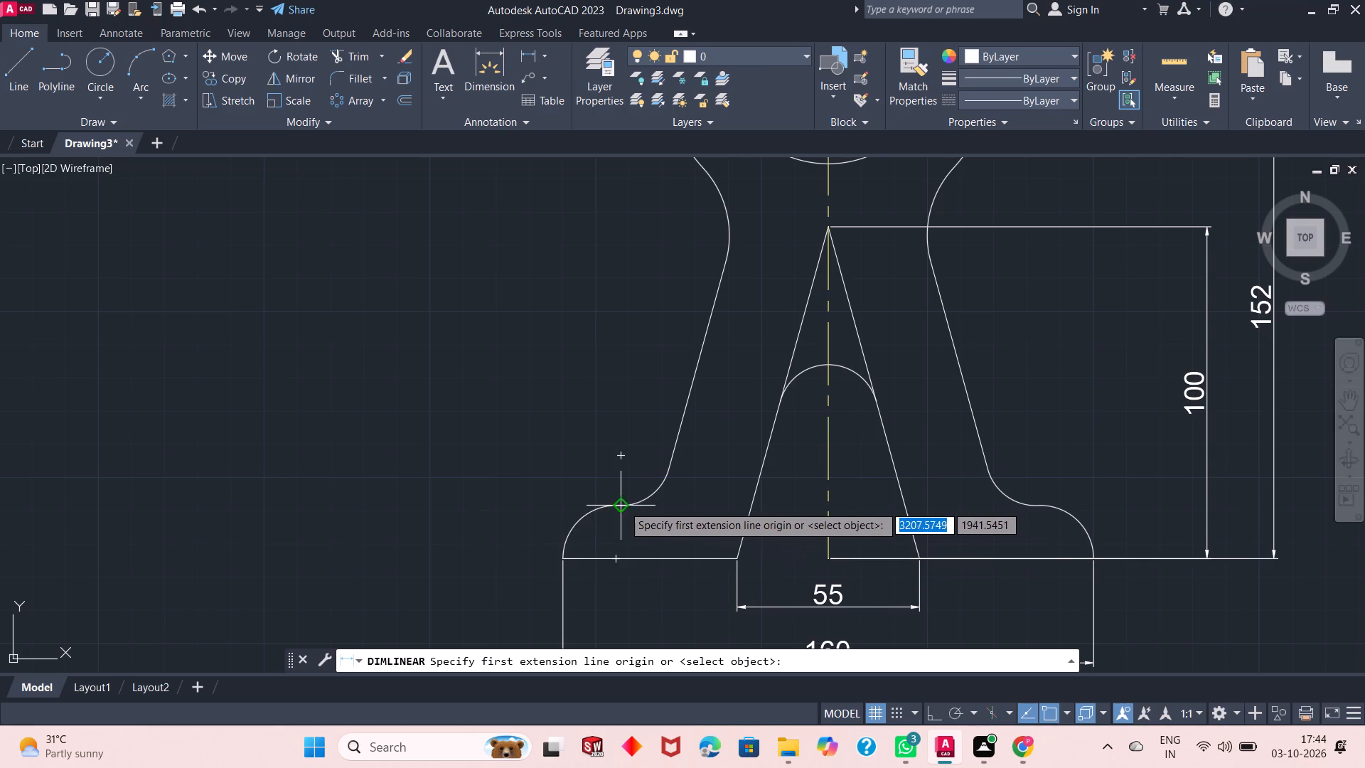
pyautogui.click(614, 506)
pyautogui.click(618, 555)
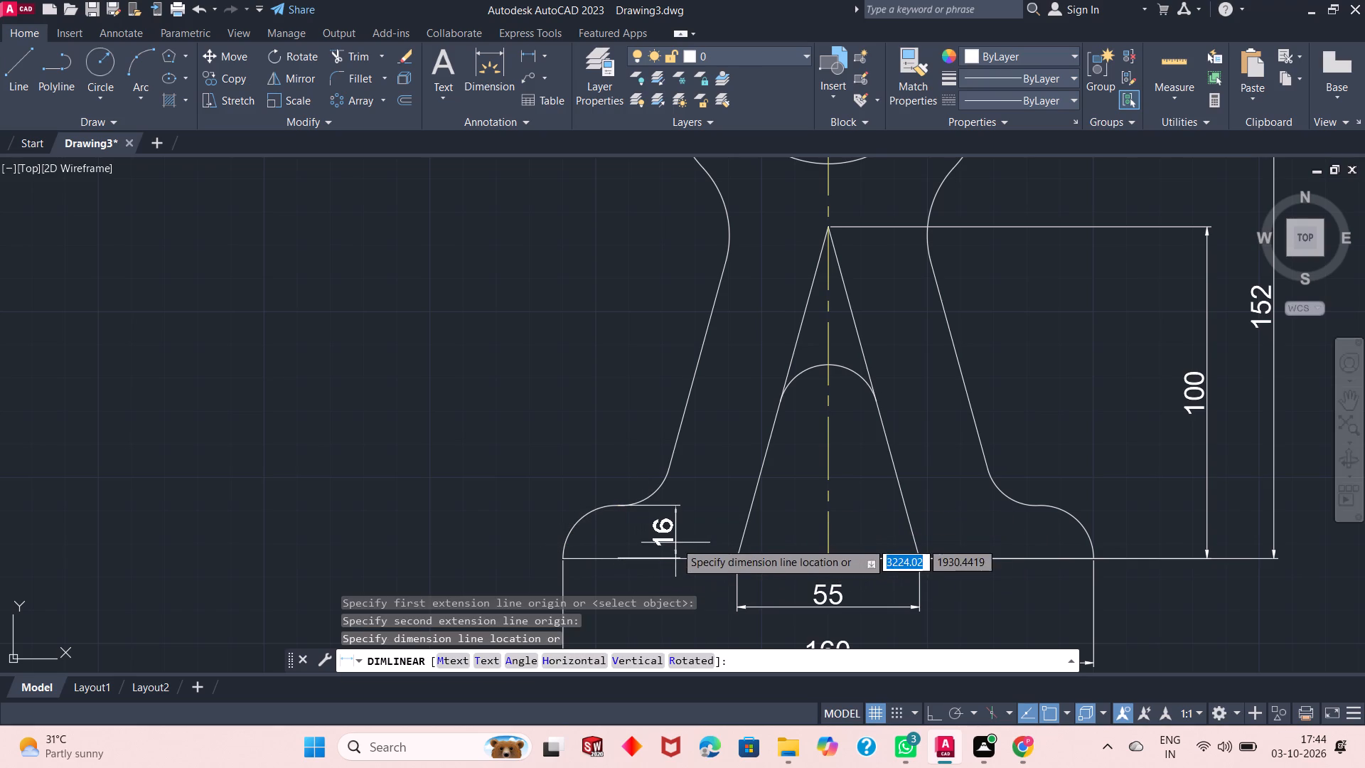
pyautogui.click(685, 541)
# Add an aligned dimension across the left leg, perpendicular from the inner slanted edge to the outer edge.
pyautogui.scroll(-1, 697, 584)
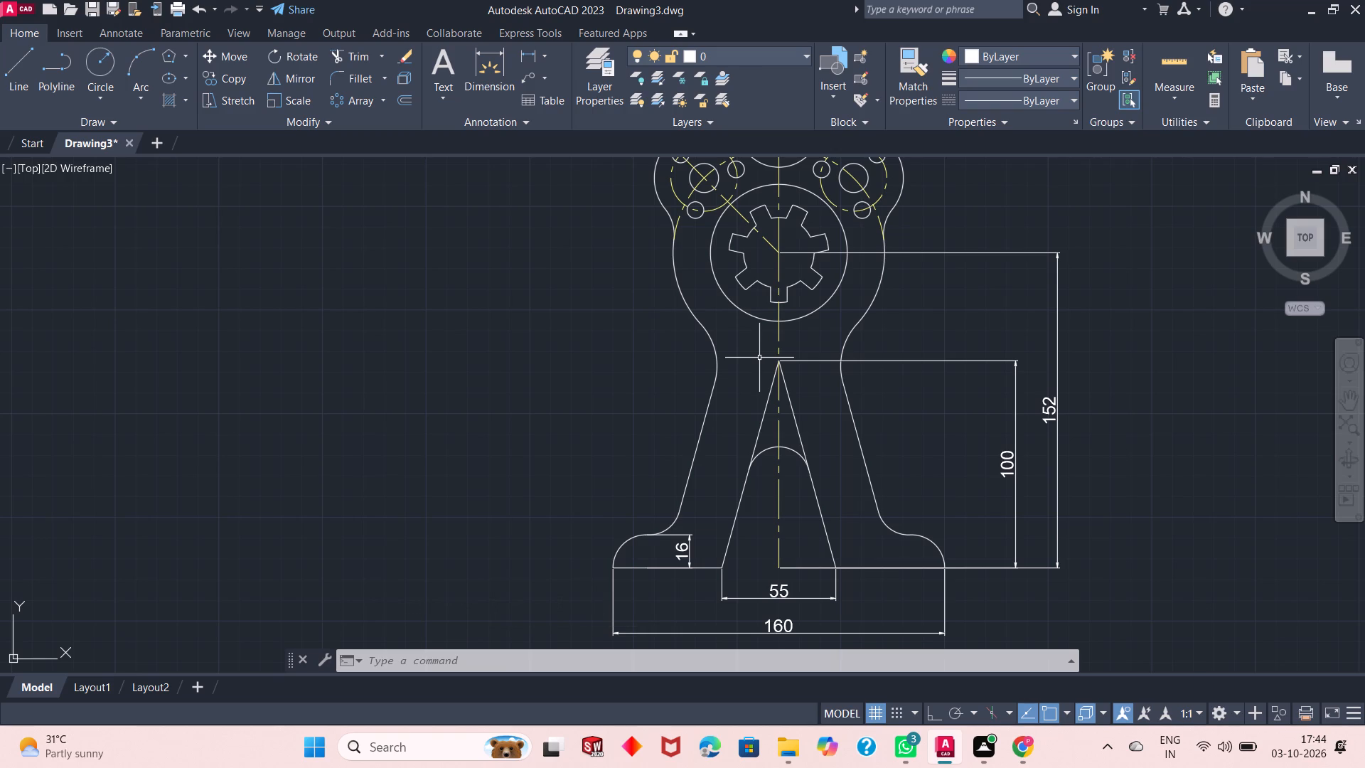
pyautogui.click(541, 58)
pyautogui.click(559, 120)
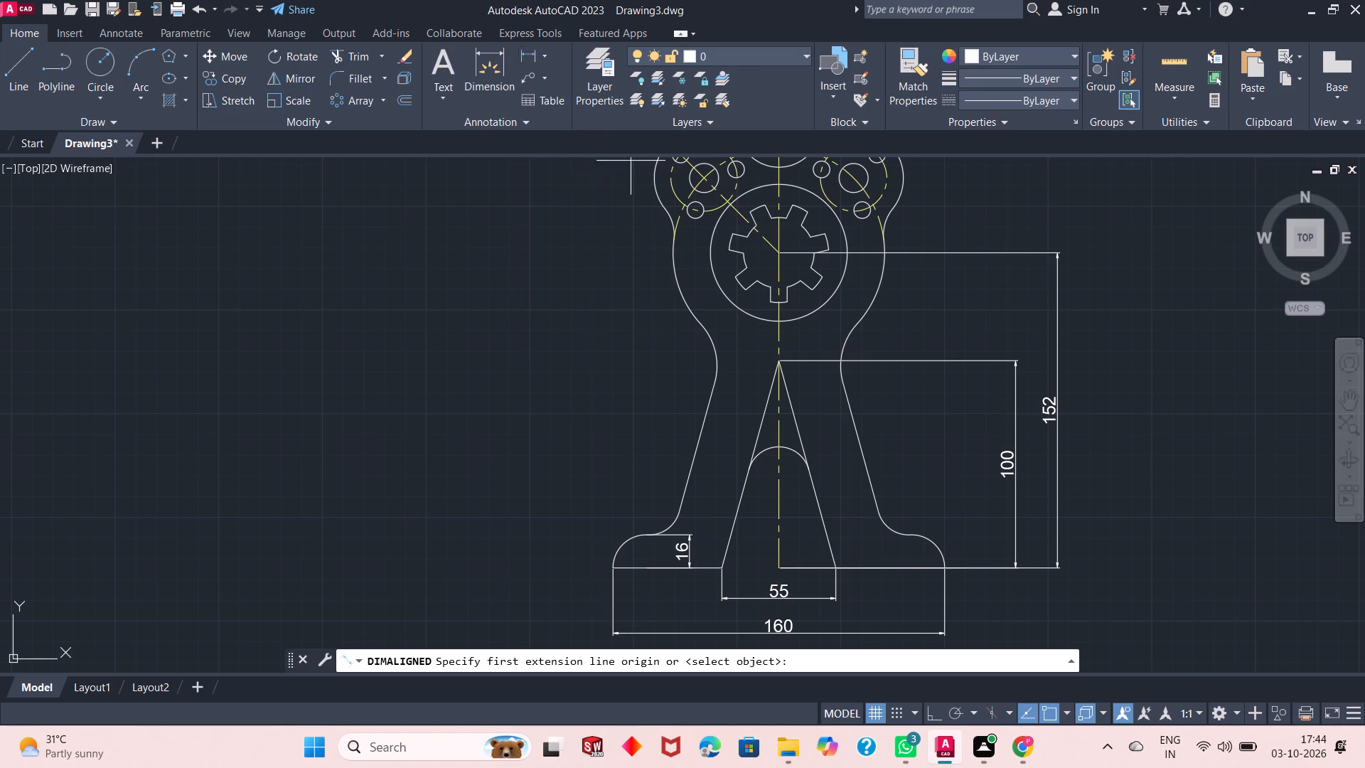
pyautogui.click(749, 471)
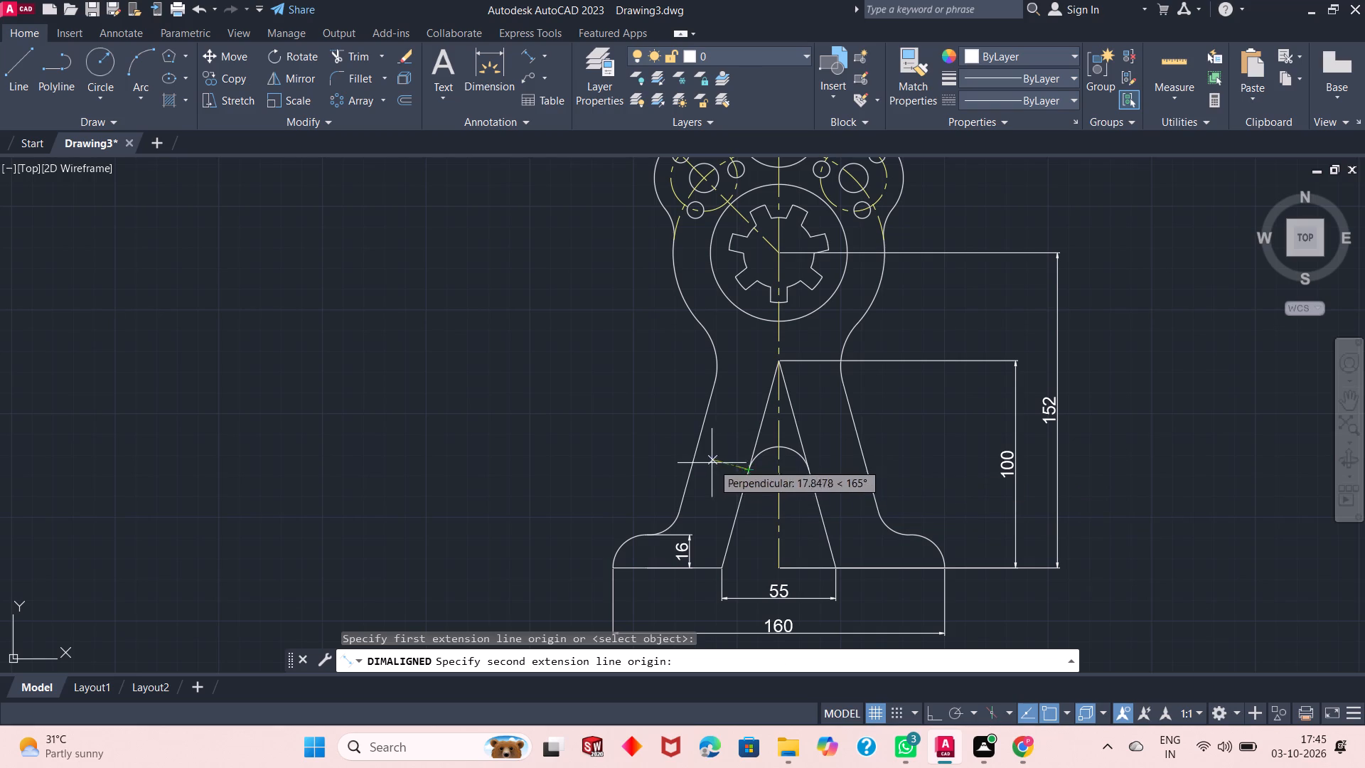
pyautogui.click(695, 452)
pyautogui.click(719, 466)
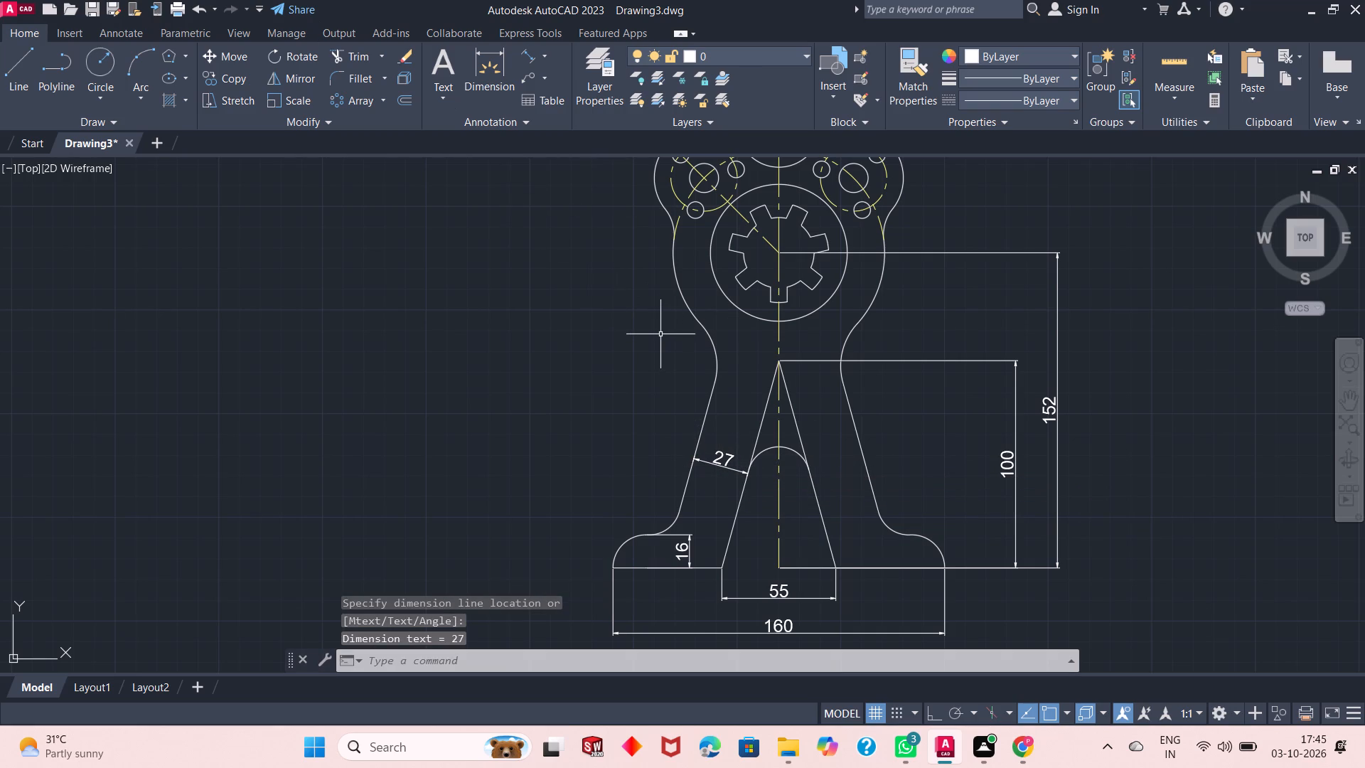
pyautogui.scroll(1, 745, 449)
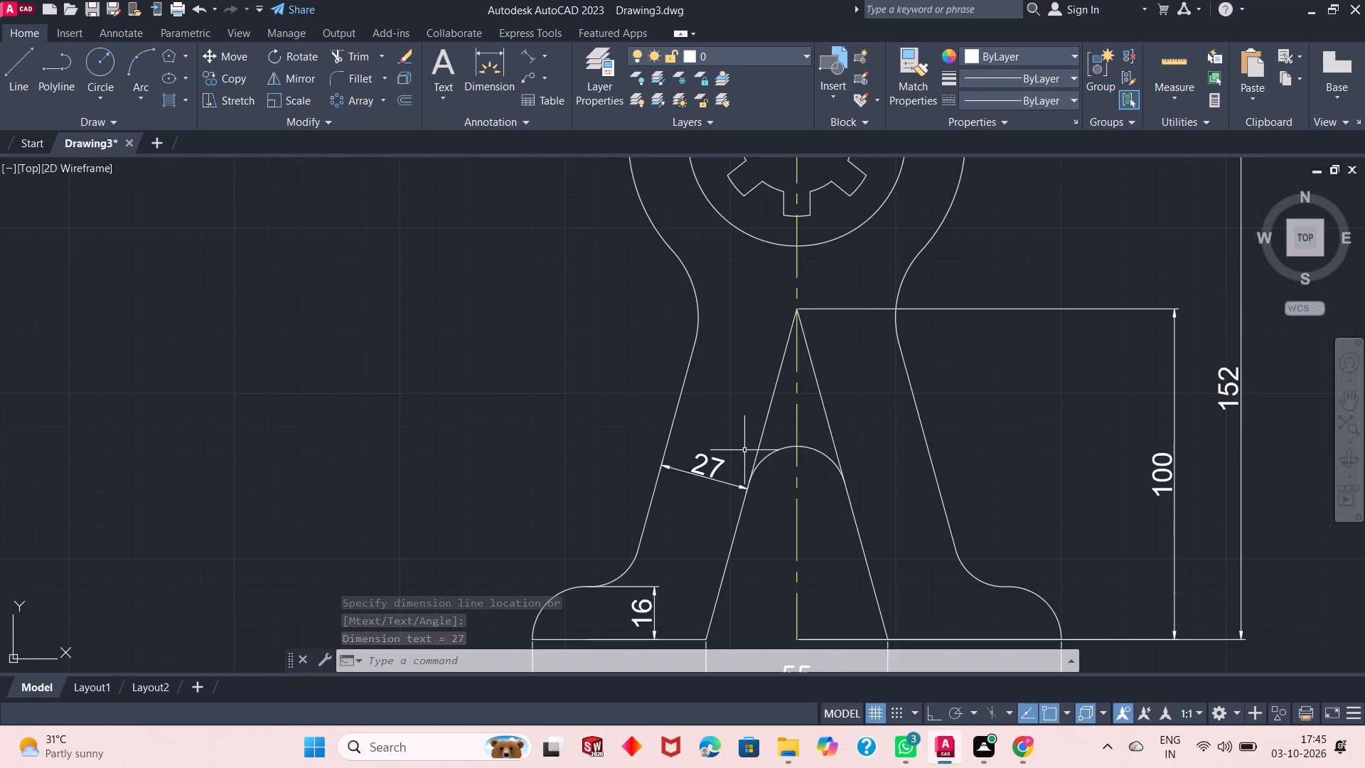
# Add a radius dimension to the rounded outer arc of the left foot, with its text outside the part.
pyautogui.scroll(-1, 744, 450)
pyautogui.click(547, 65)
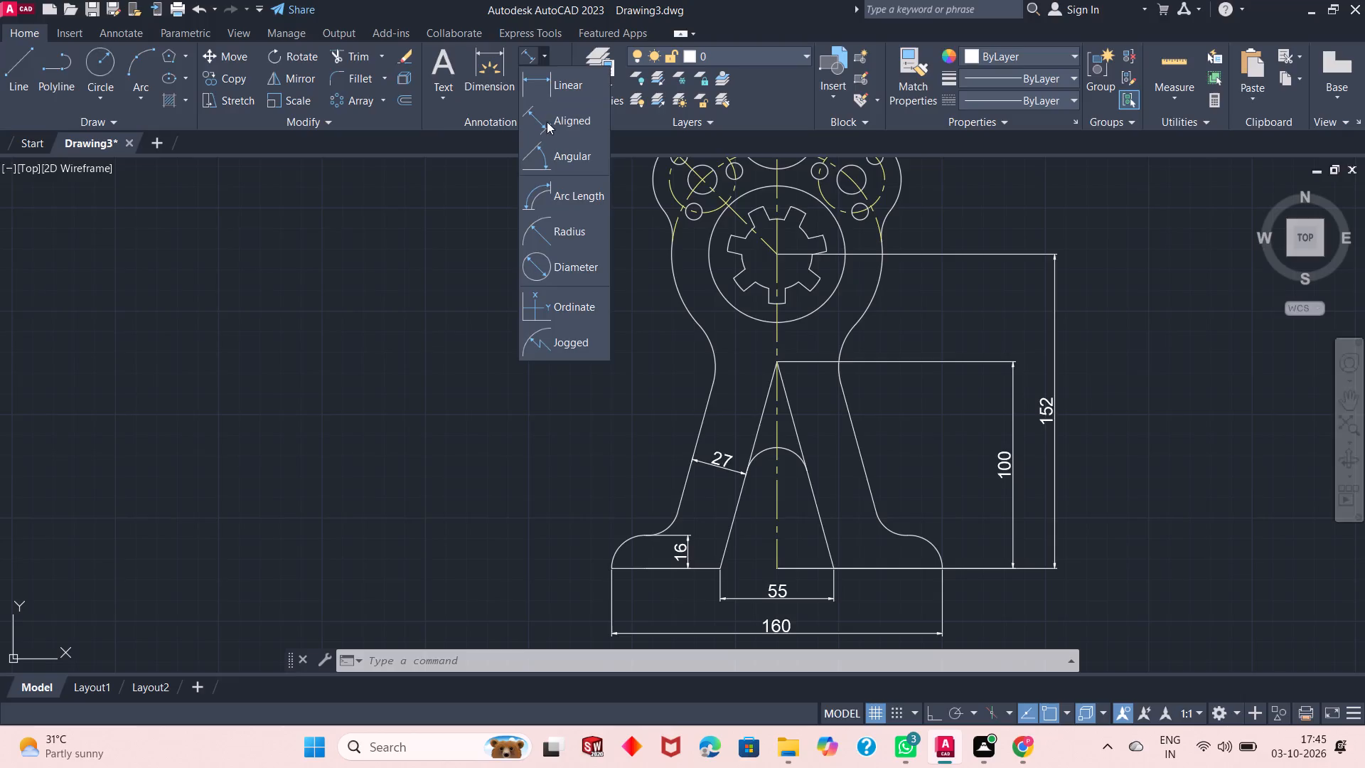
pyautogui.click(571, 233)
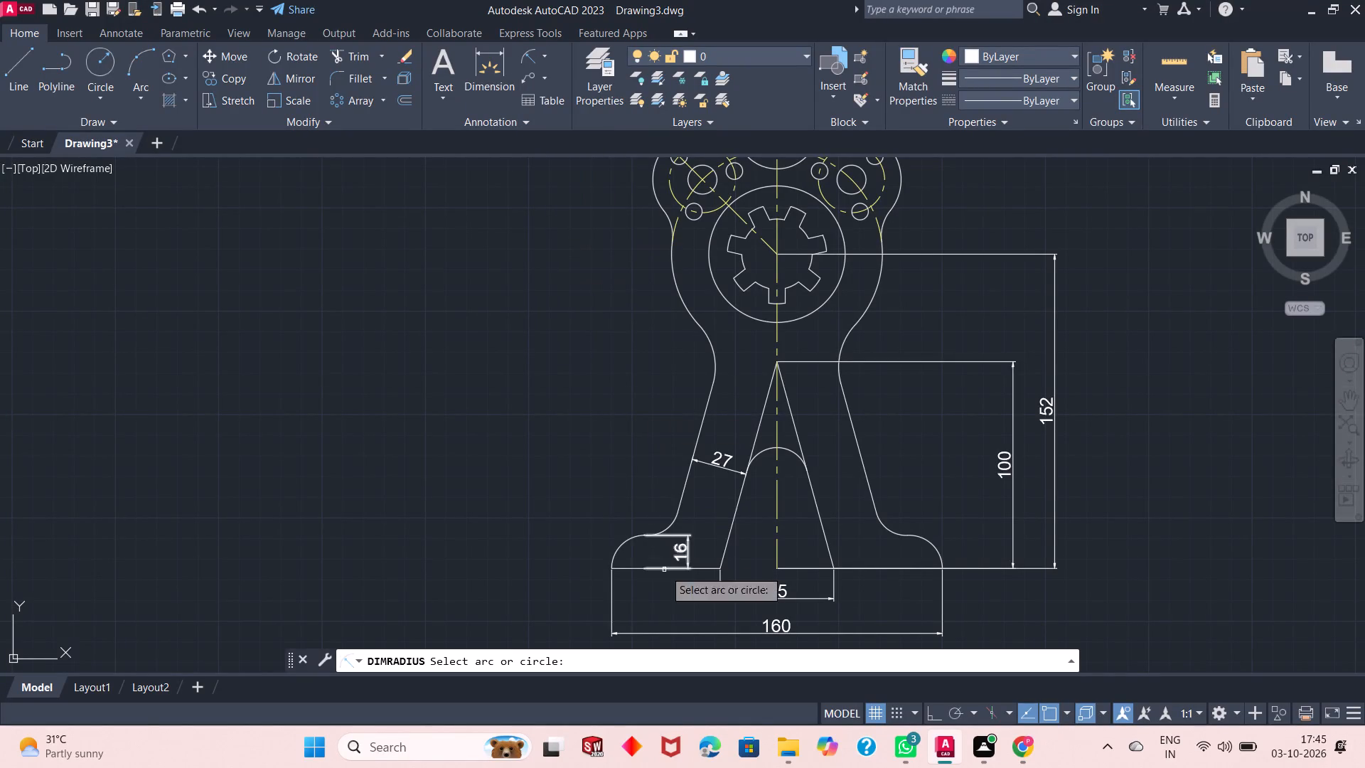
pyautogui.click(624, 541)
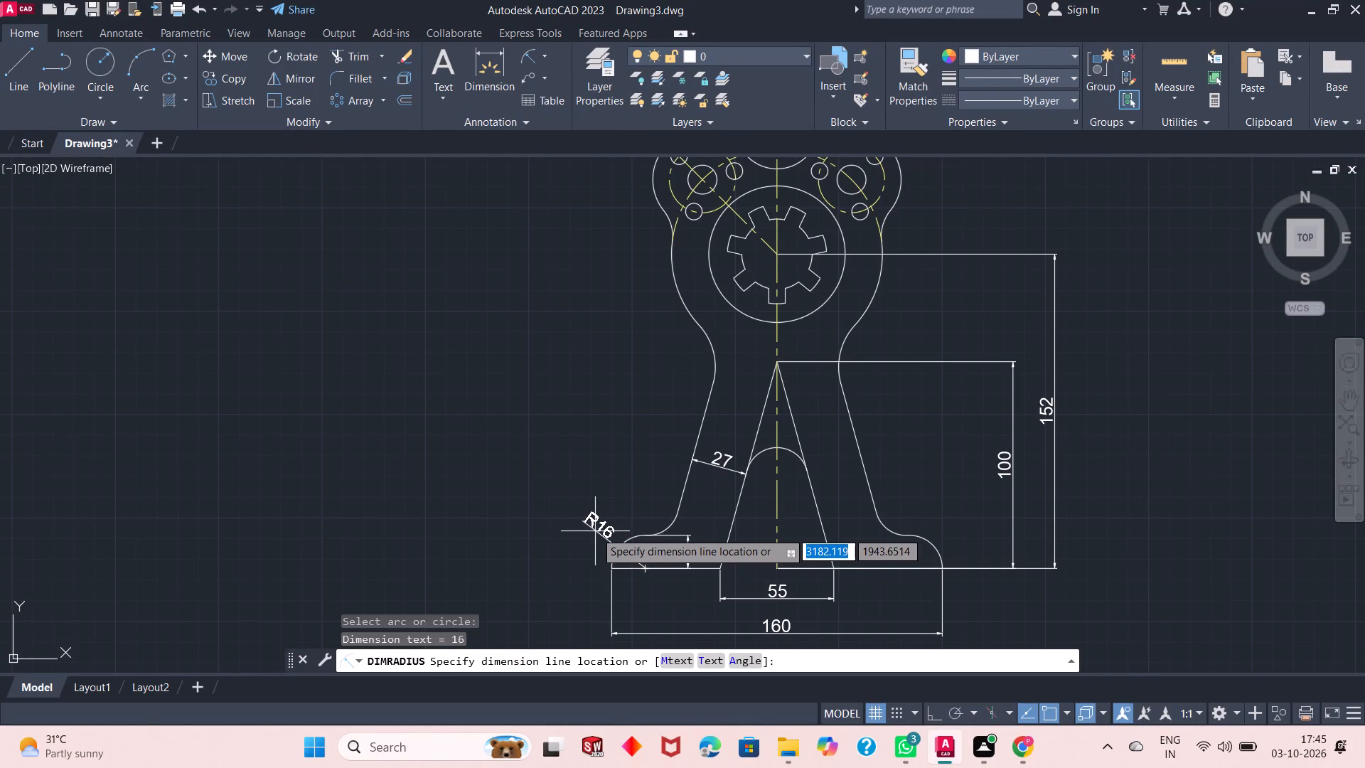
pyautogui.click(603, 527)
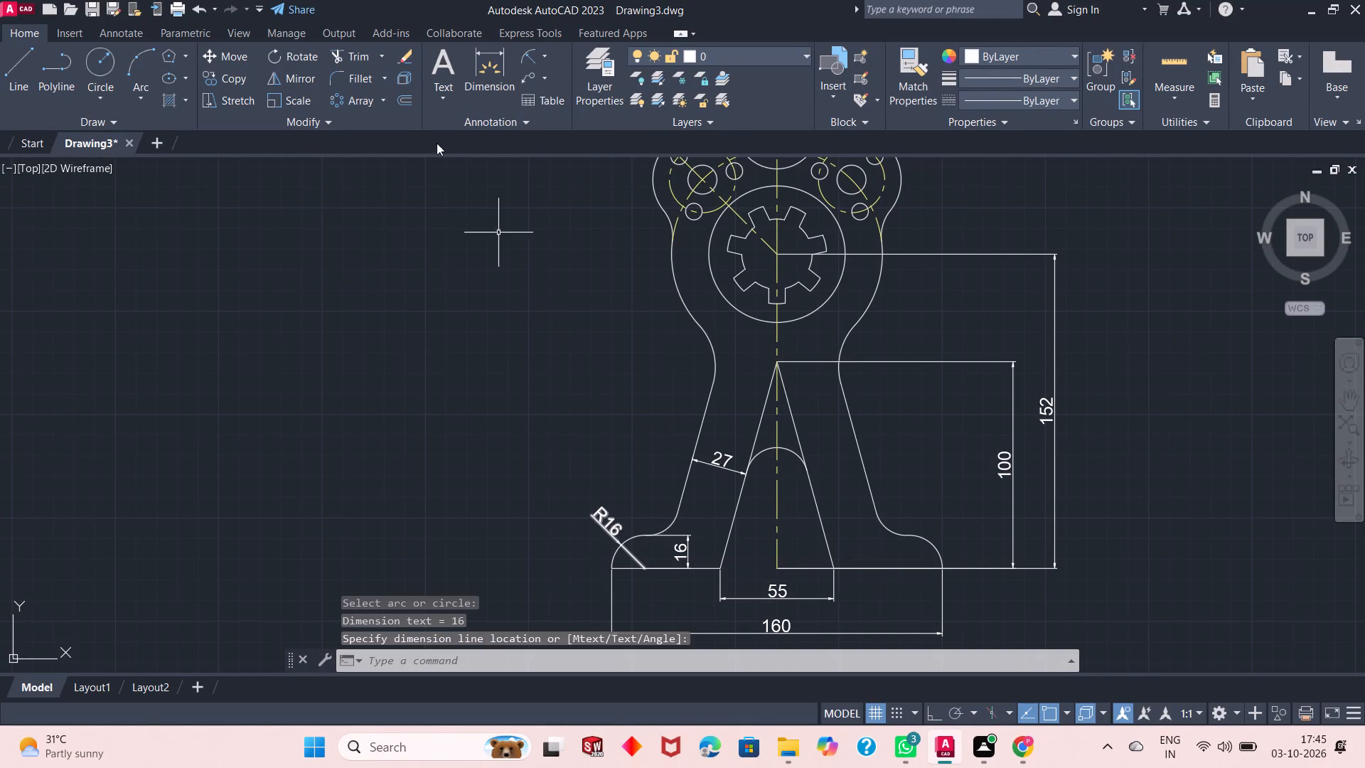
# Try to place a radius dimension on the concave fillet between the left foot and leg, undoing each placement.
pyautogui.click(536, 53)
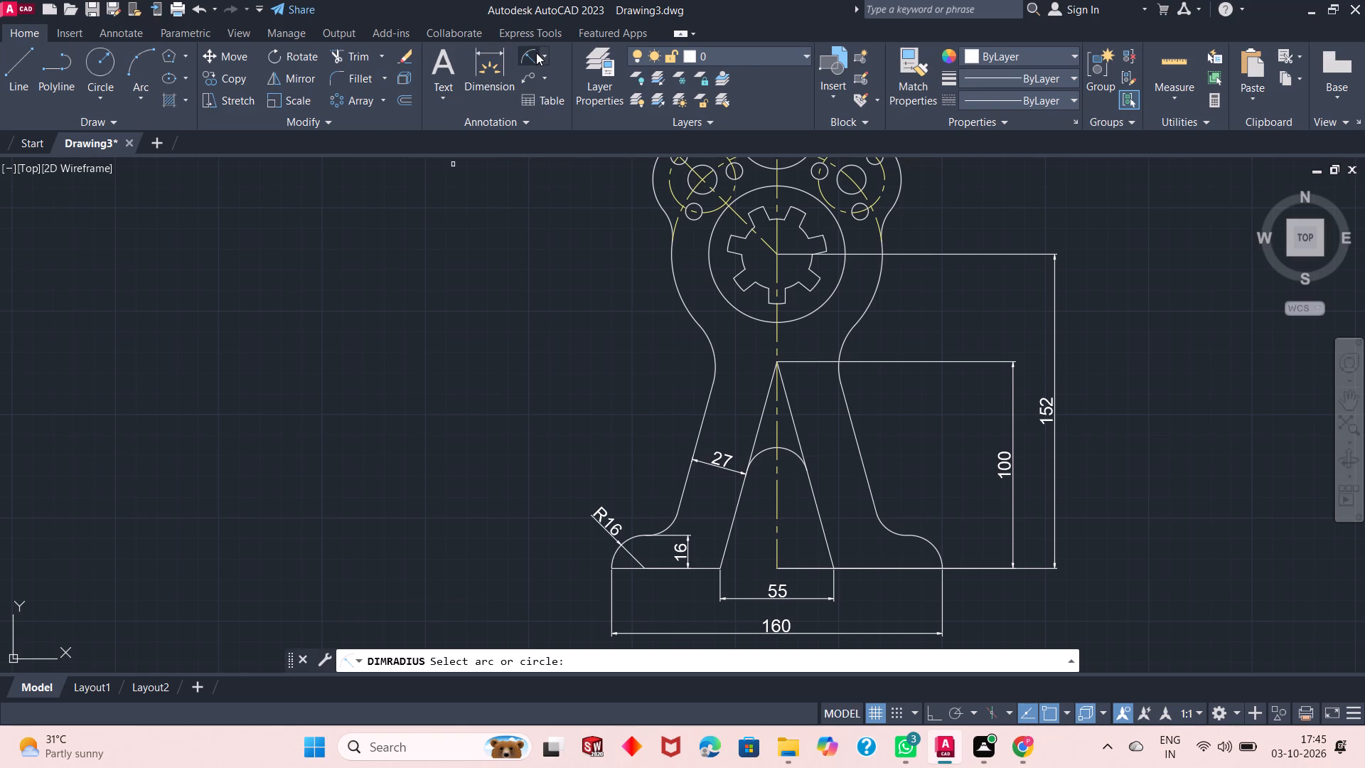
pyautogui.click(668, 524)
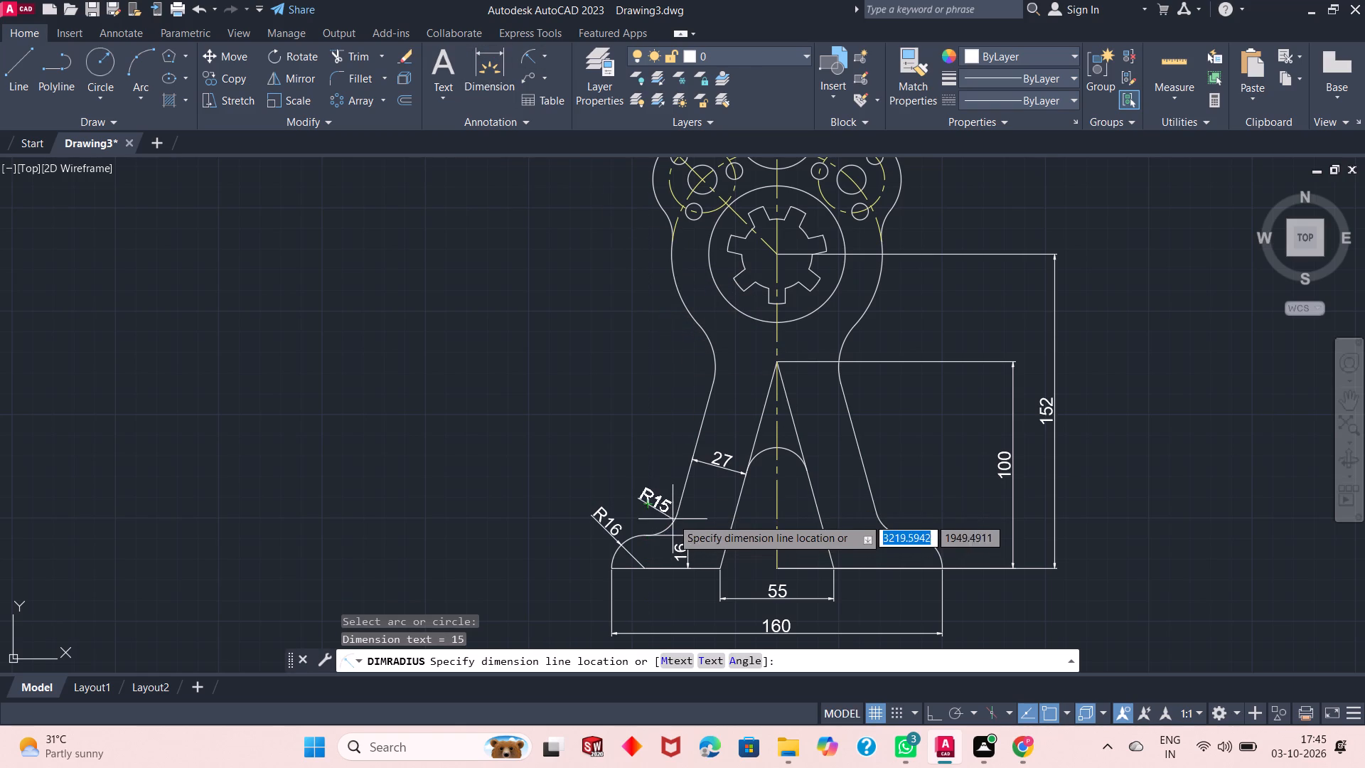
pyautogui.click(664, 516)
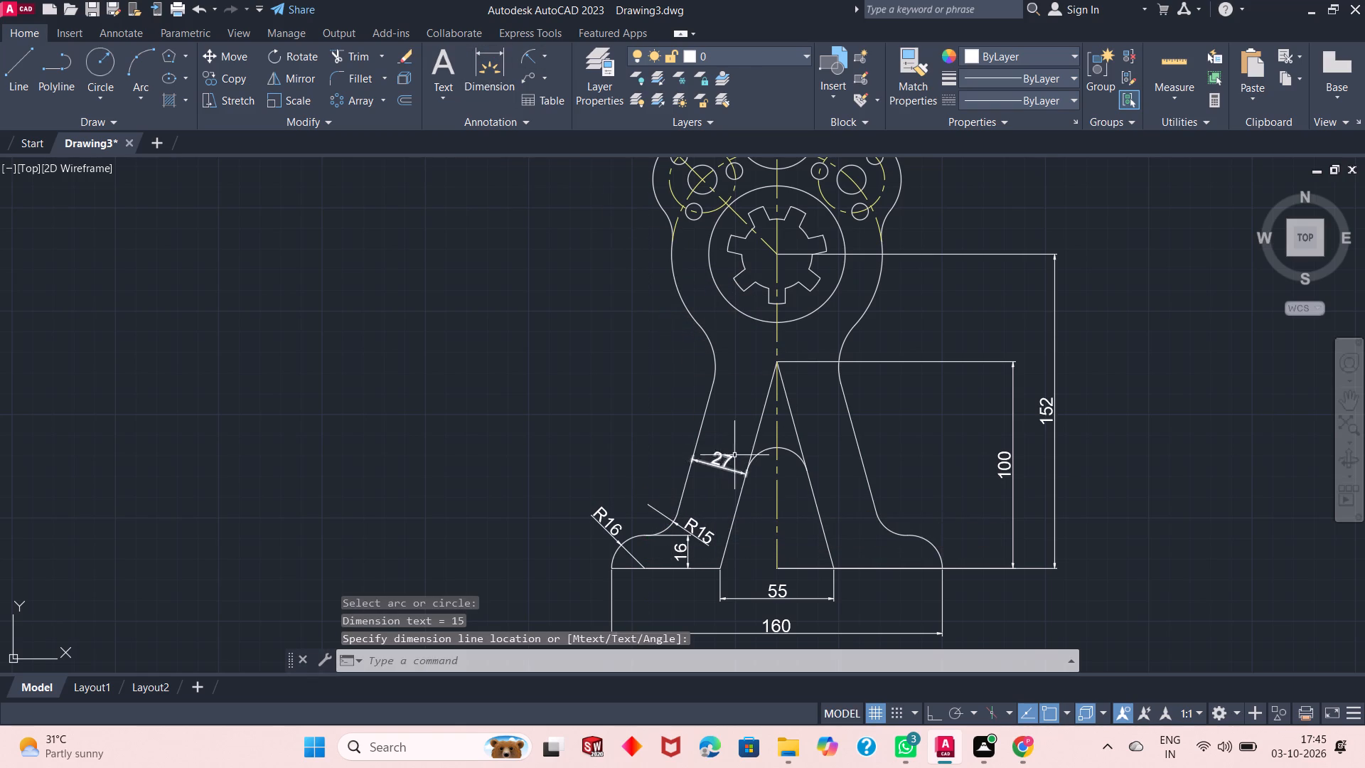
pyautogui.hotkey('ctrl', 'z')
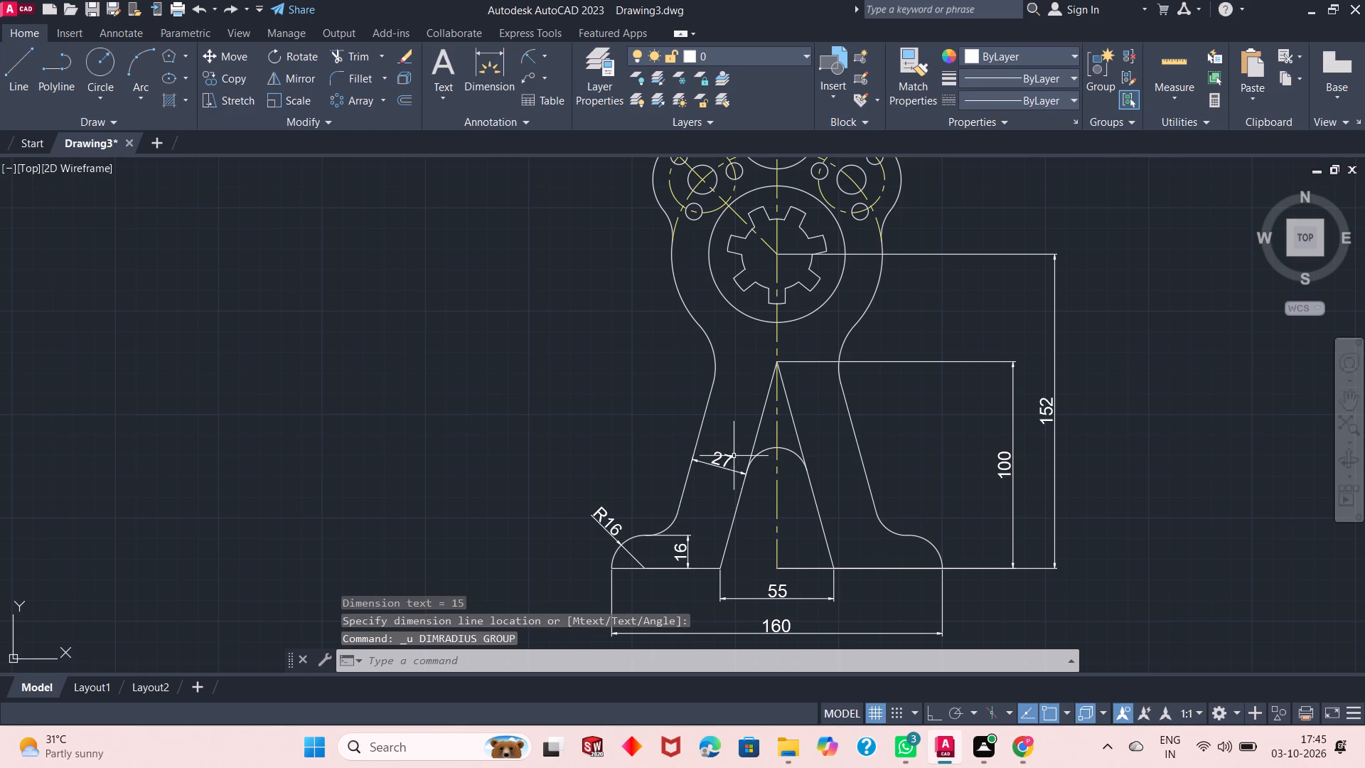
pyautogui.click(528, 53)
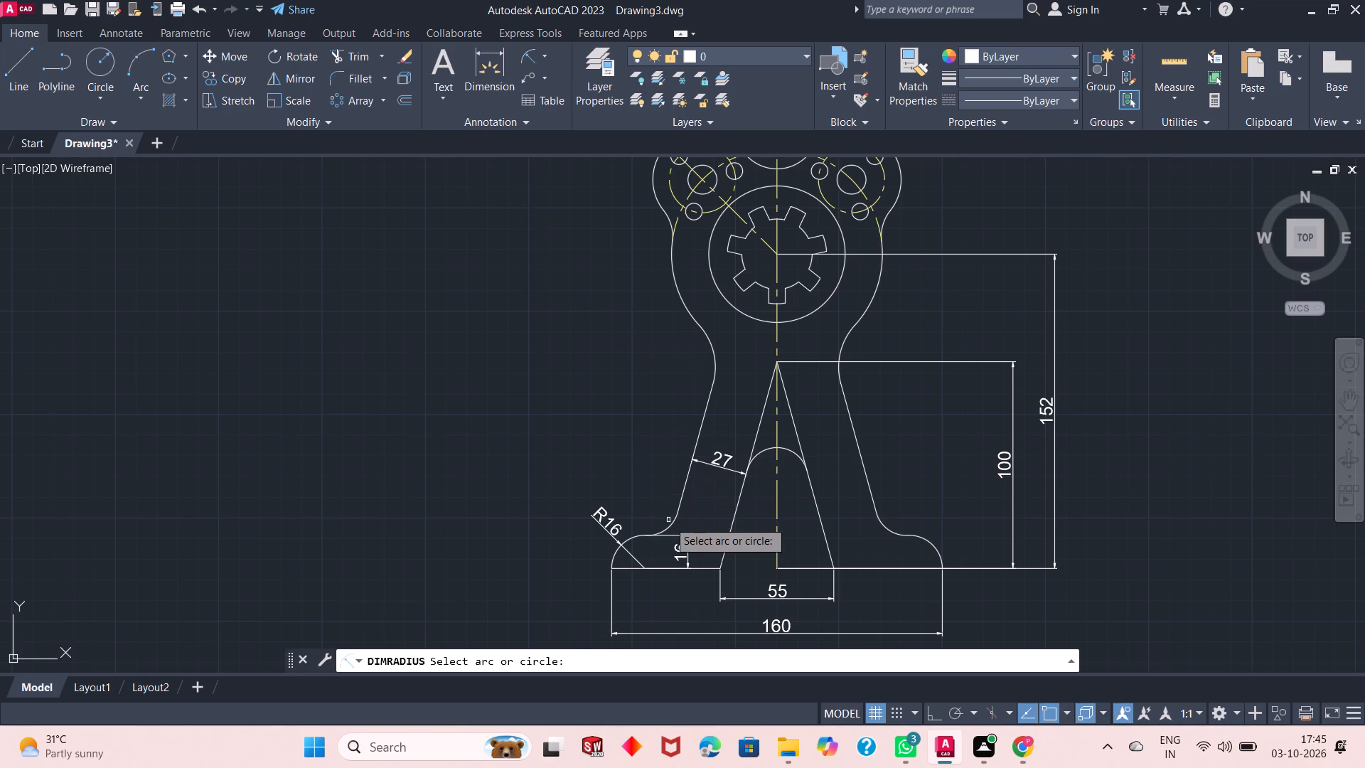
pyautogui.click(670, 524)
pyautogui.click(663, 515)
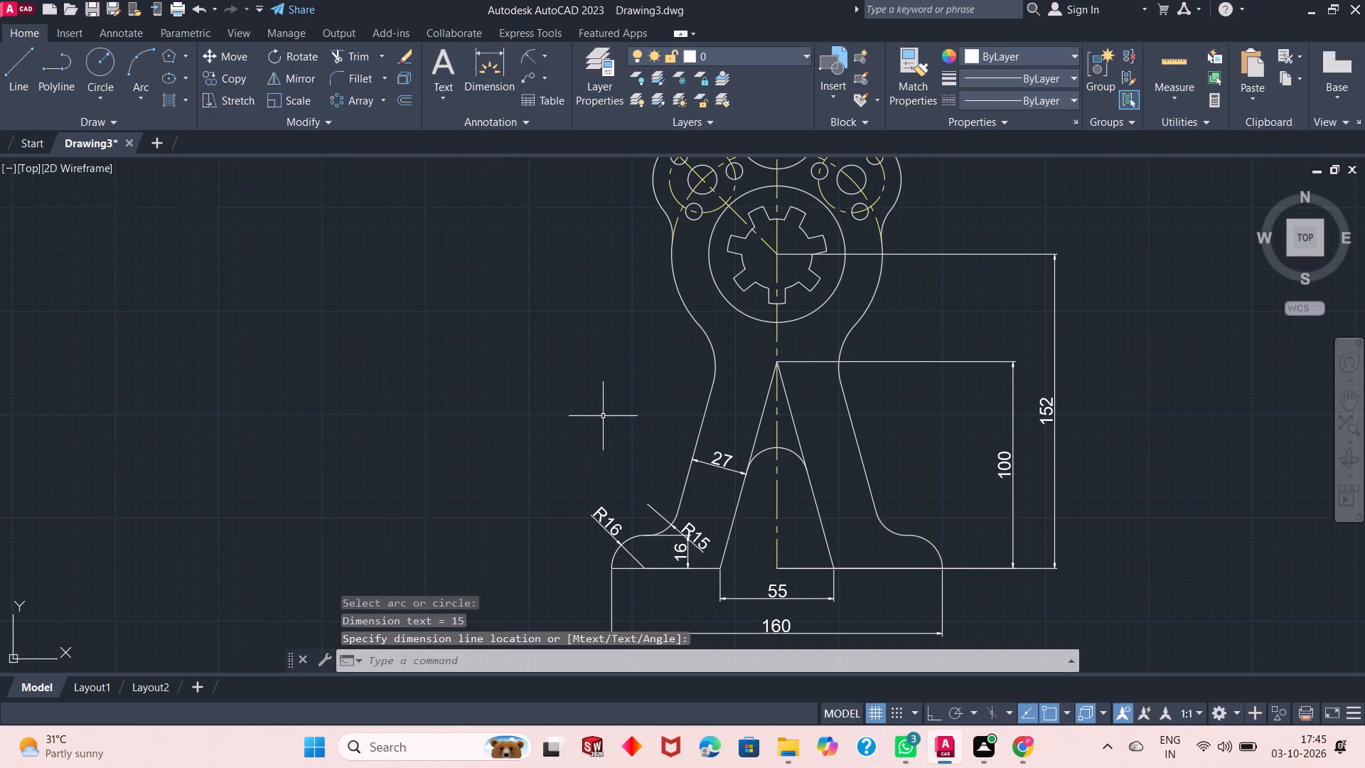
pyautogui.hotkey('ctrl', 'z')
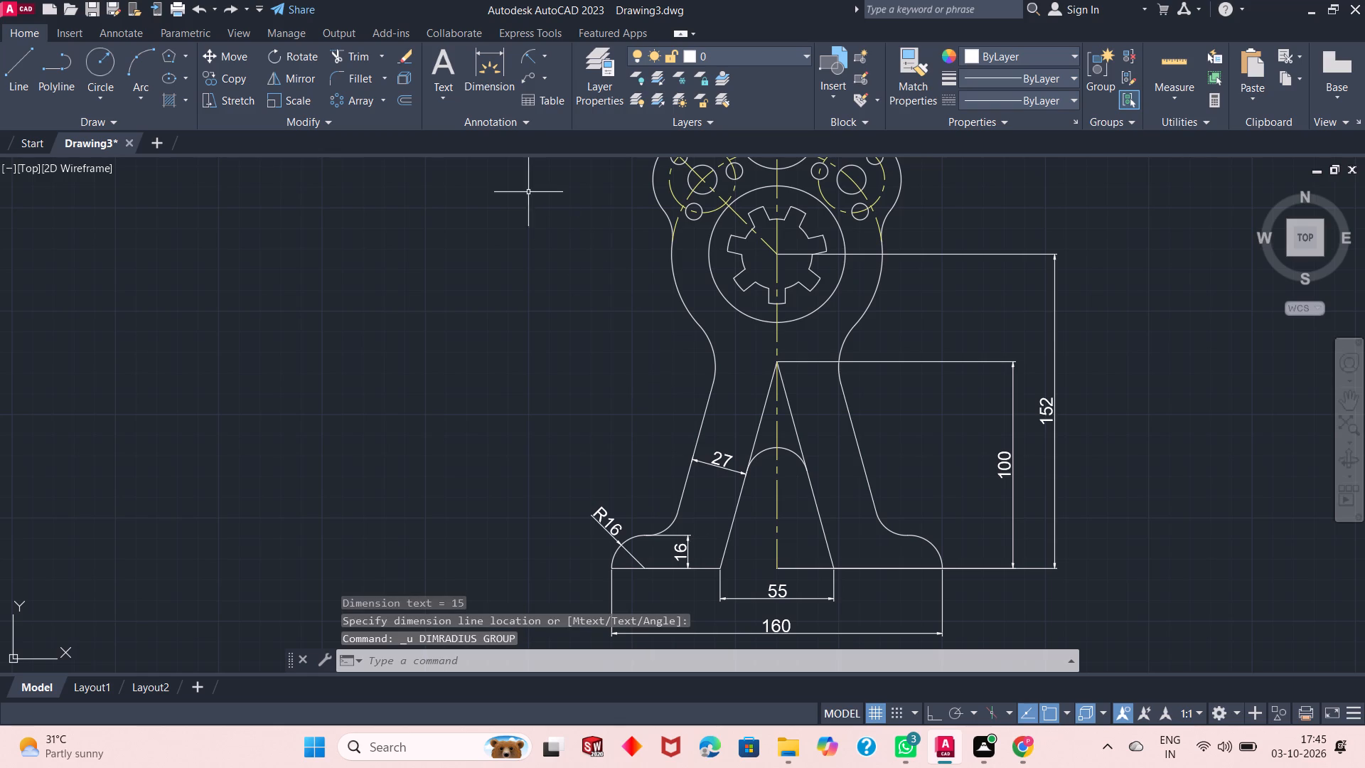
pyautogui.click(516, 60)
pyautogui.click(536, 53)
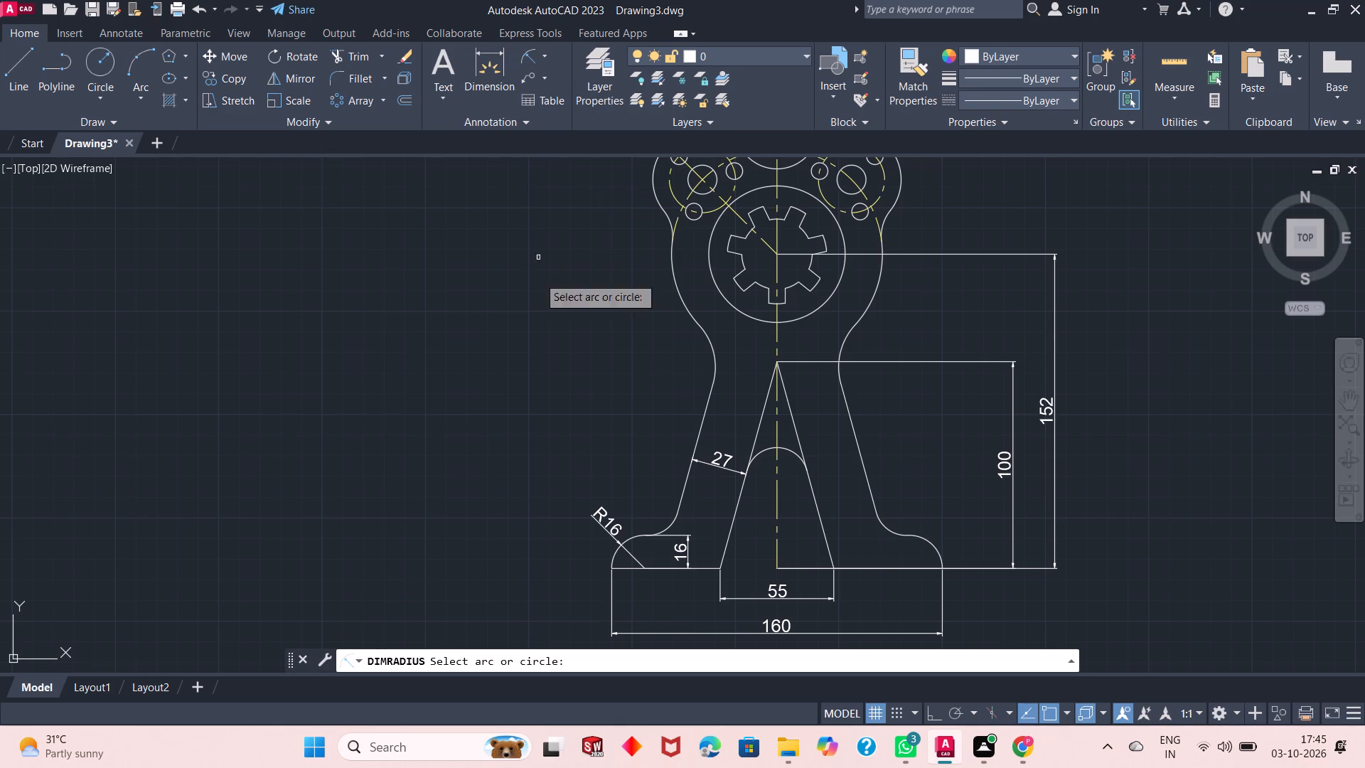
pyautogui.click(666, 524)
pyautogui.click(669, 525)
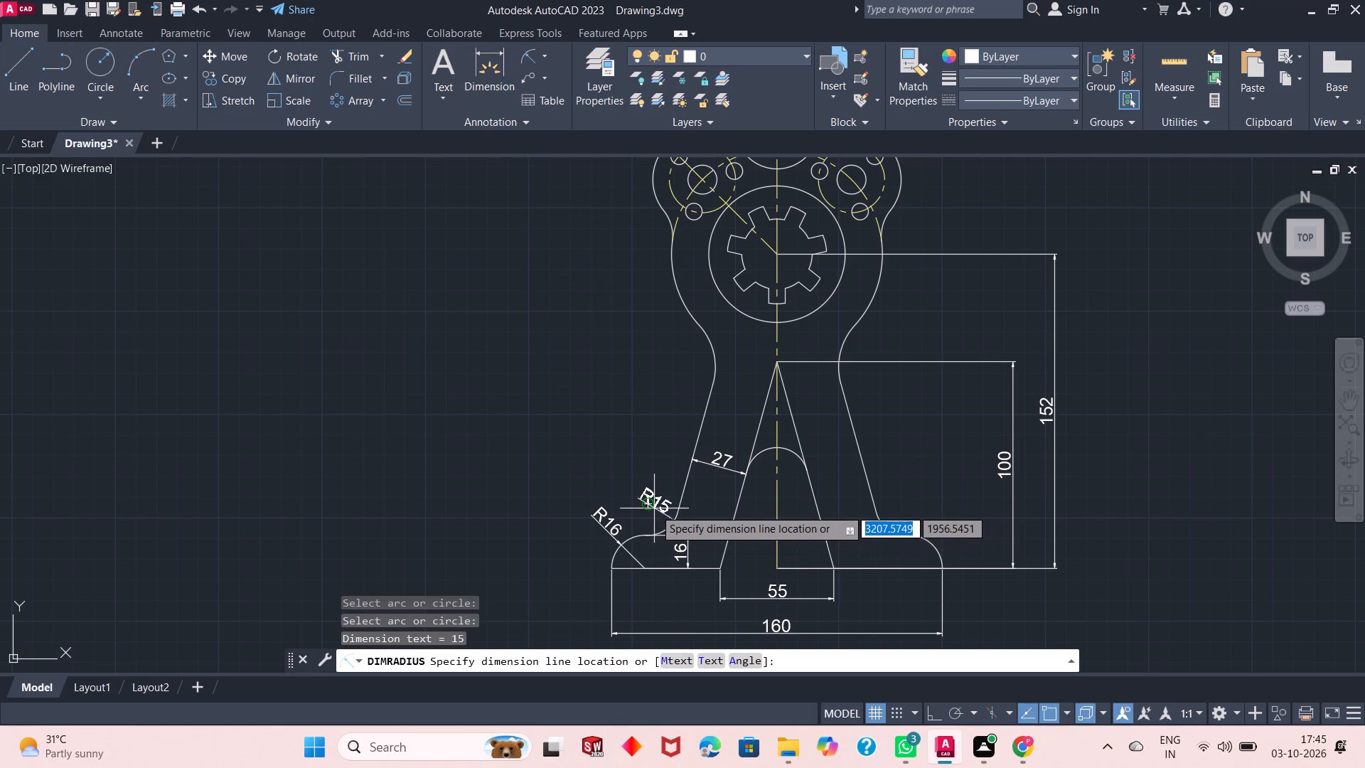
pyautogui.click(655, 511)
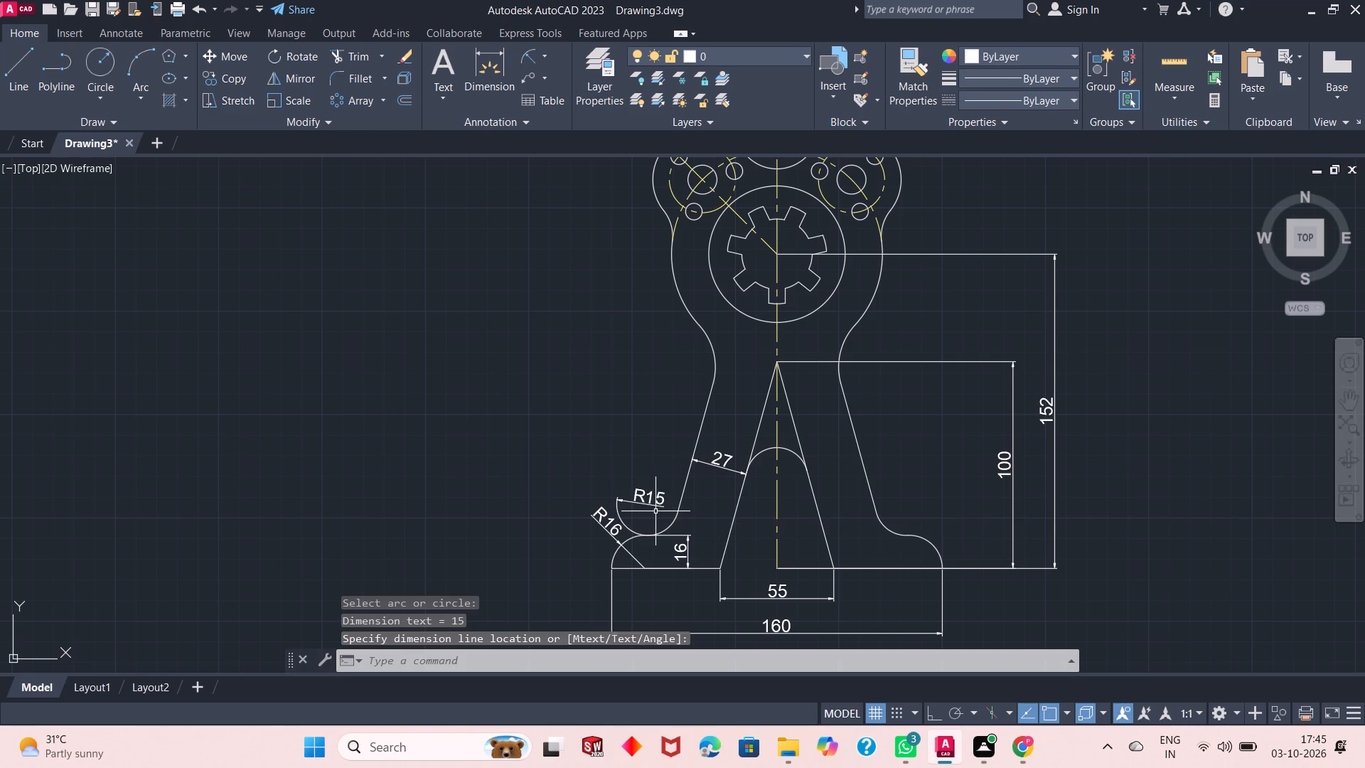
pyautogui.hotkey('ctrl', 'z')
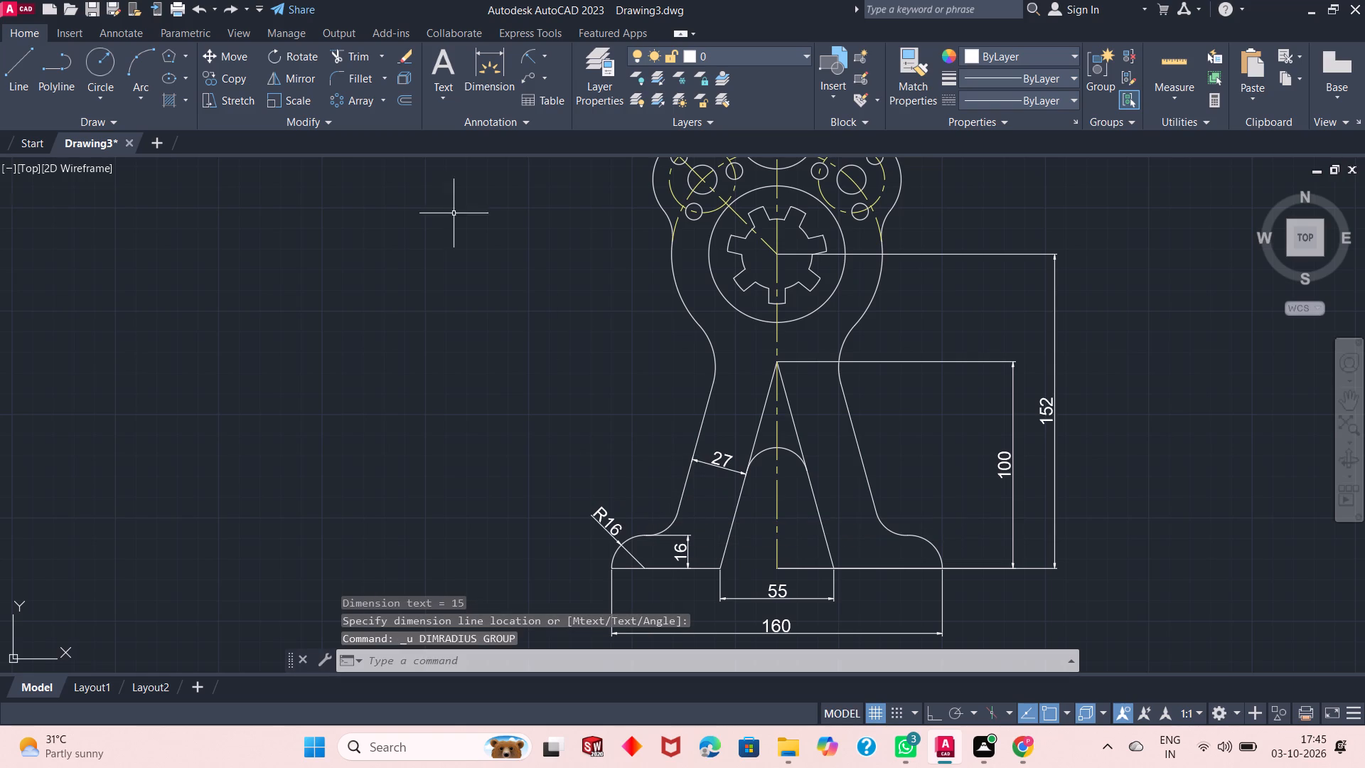
# Add a radius dimension to the concave fillet joining the left foot and leg, with its text outside the leg.
pyautogui.click(522, 59)
pyautogui.scroll(2, 663, 538)
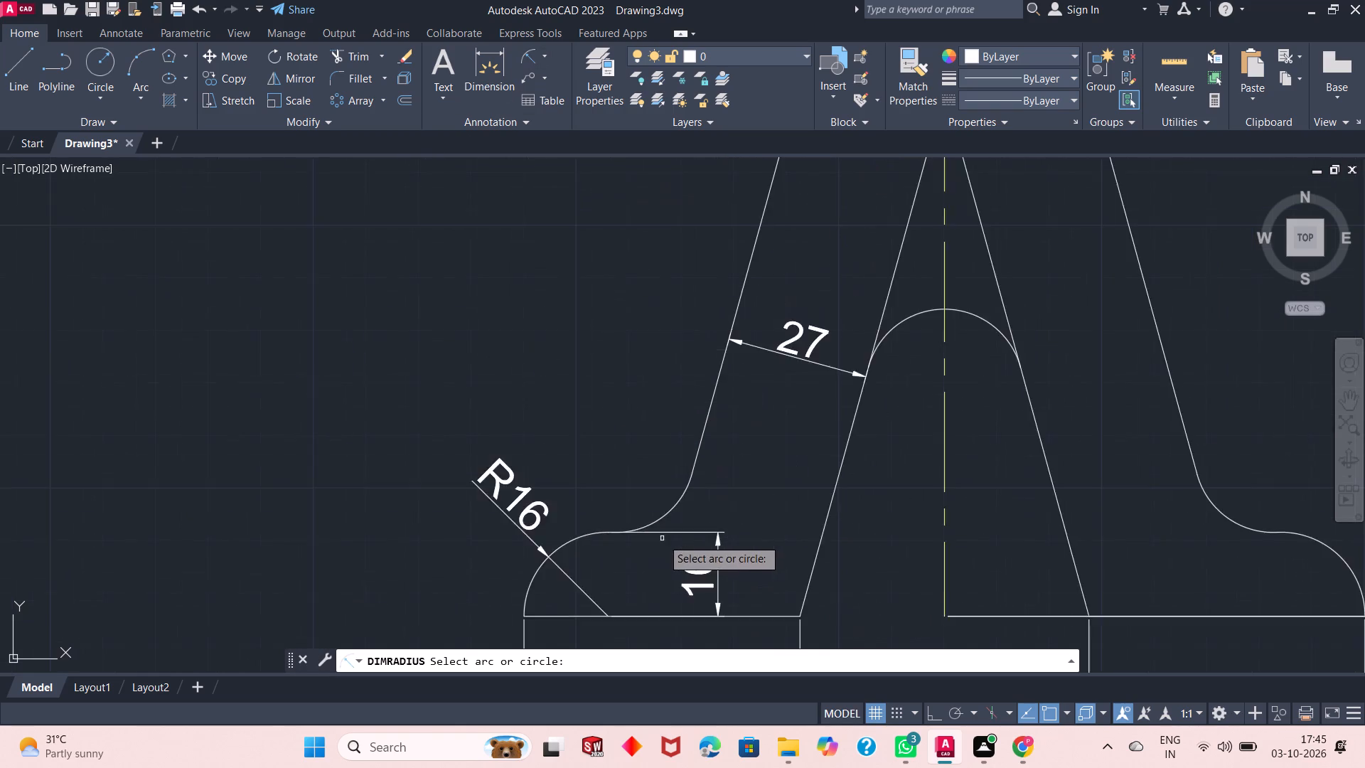
pyautogui.scroll(3, 664, 535)
pyautogui.click(665, 444)
pyautogui.click(611, 349)
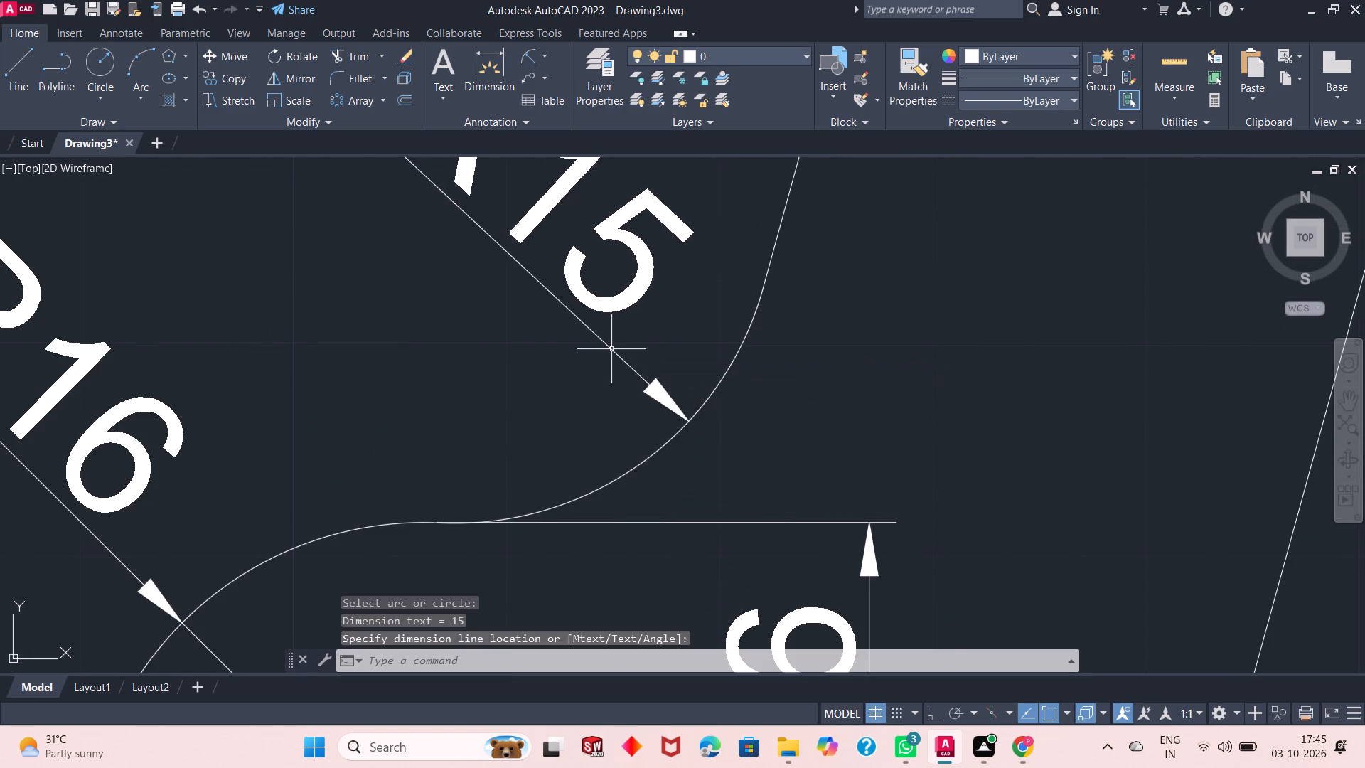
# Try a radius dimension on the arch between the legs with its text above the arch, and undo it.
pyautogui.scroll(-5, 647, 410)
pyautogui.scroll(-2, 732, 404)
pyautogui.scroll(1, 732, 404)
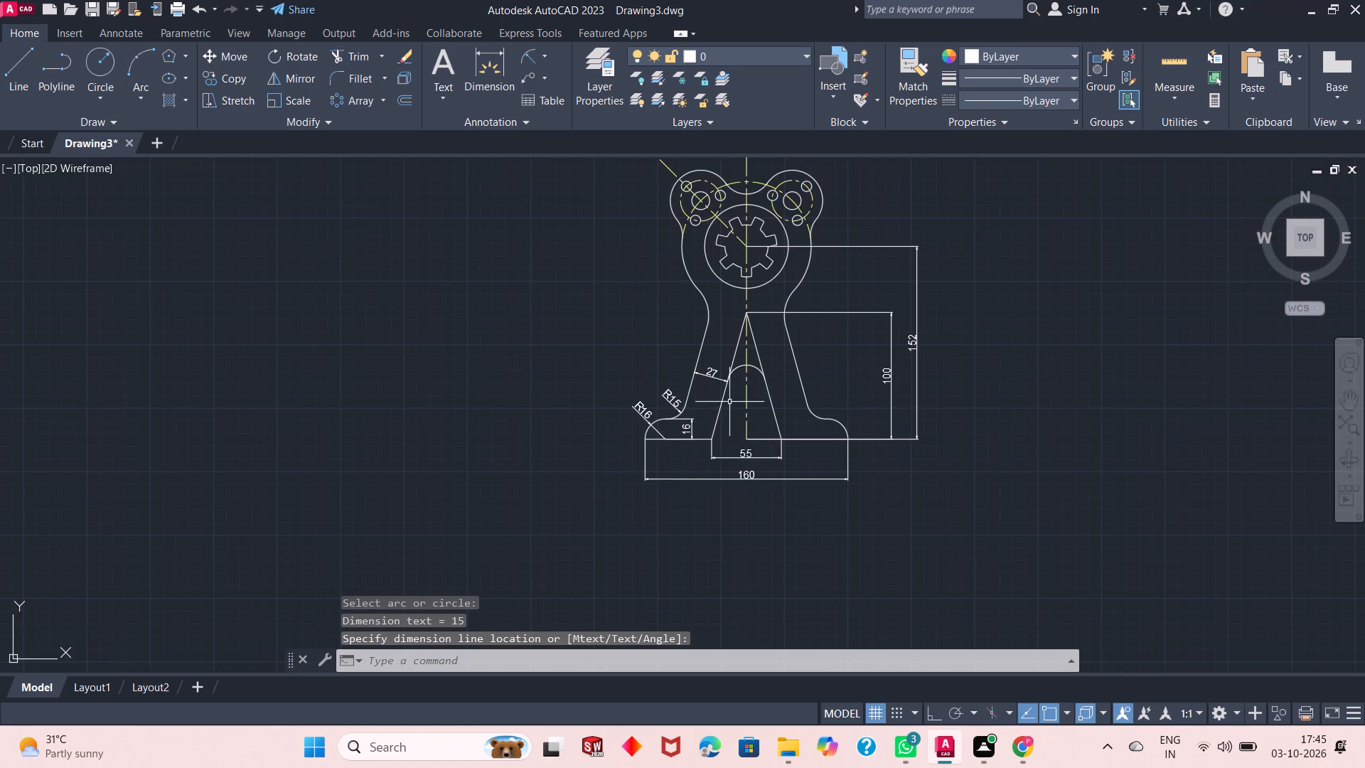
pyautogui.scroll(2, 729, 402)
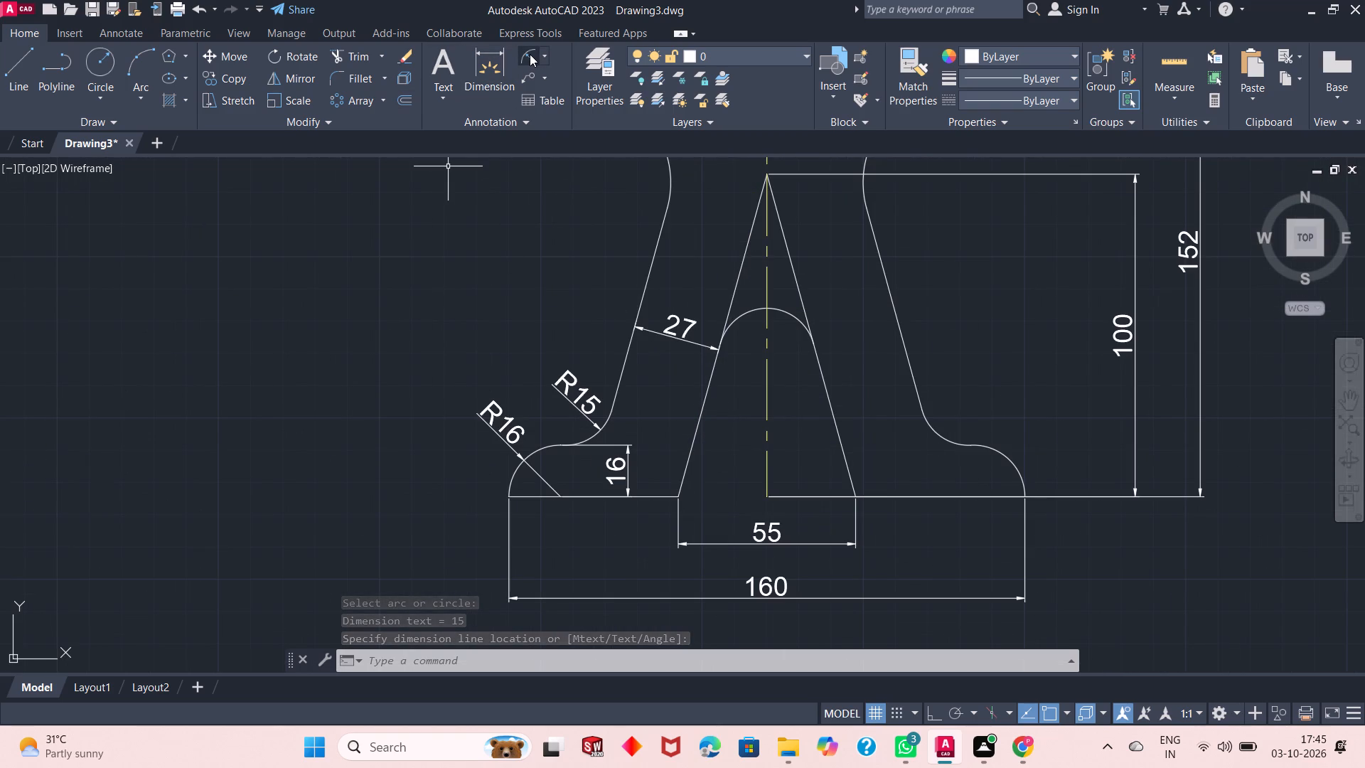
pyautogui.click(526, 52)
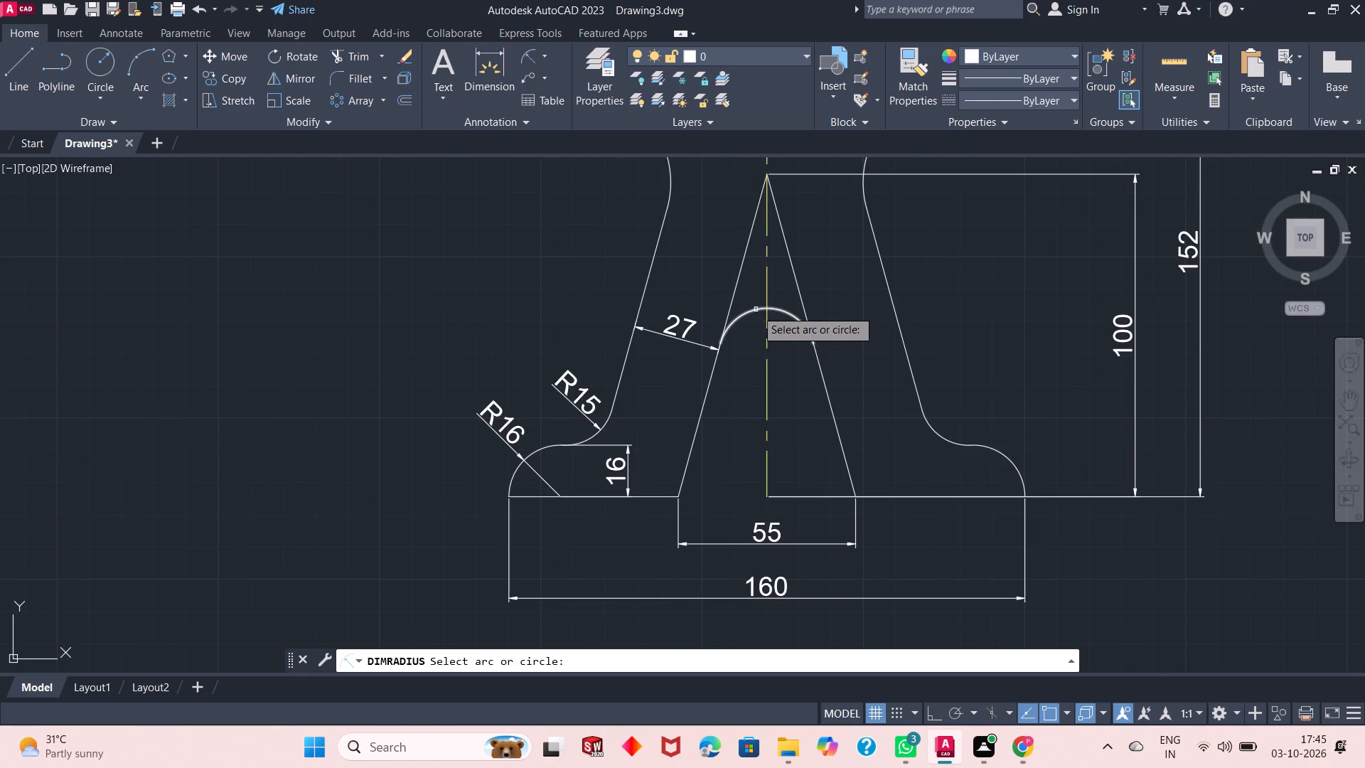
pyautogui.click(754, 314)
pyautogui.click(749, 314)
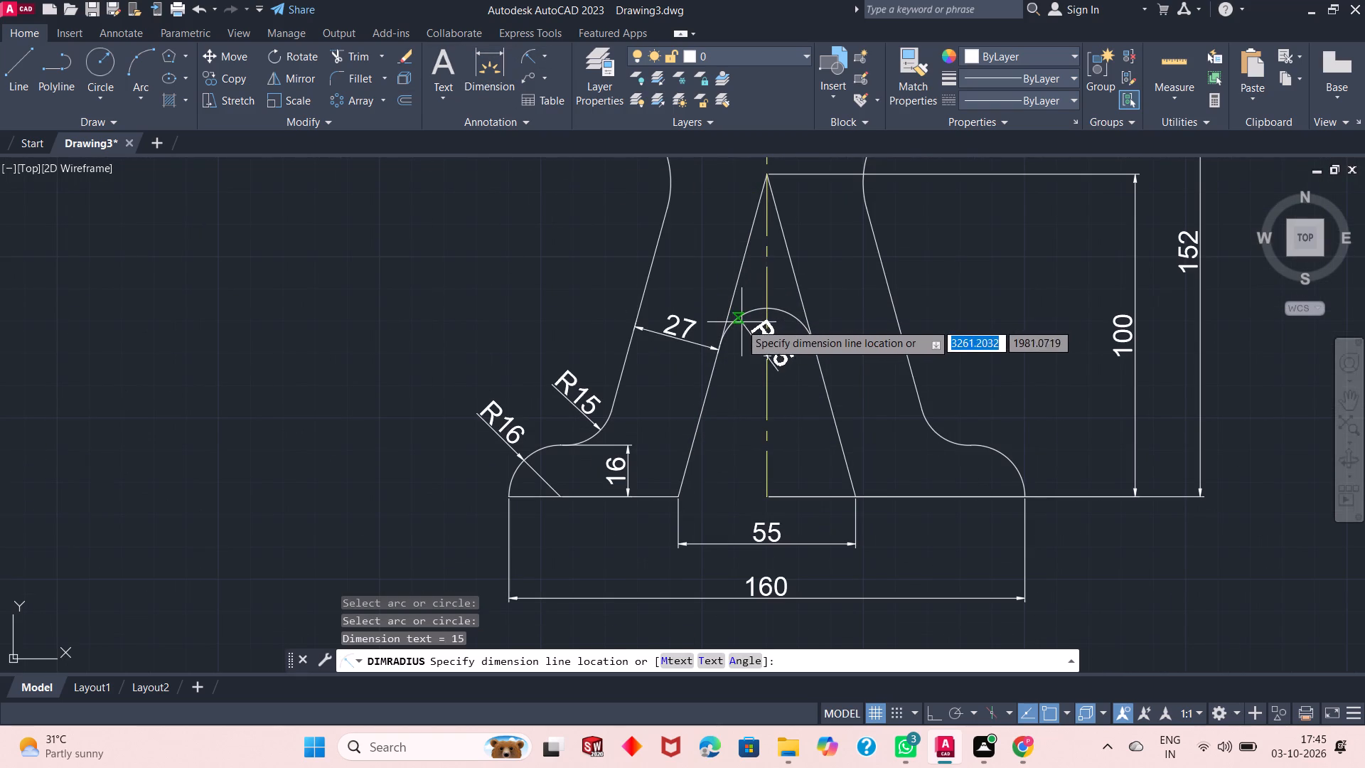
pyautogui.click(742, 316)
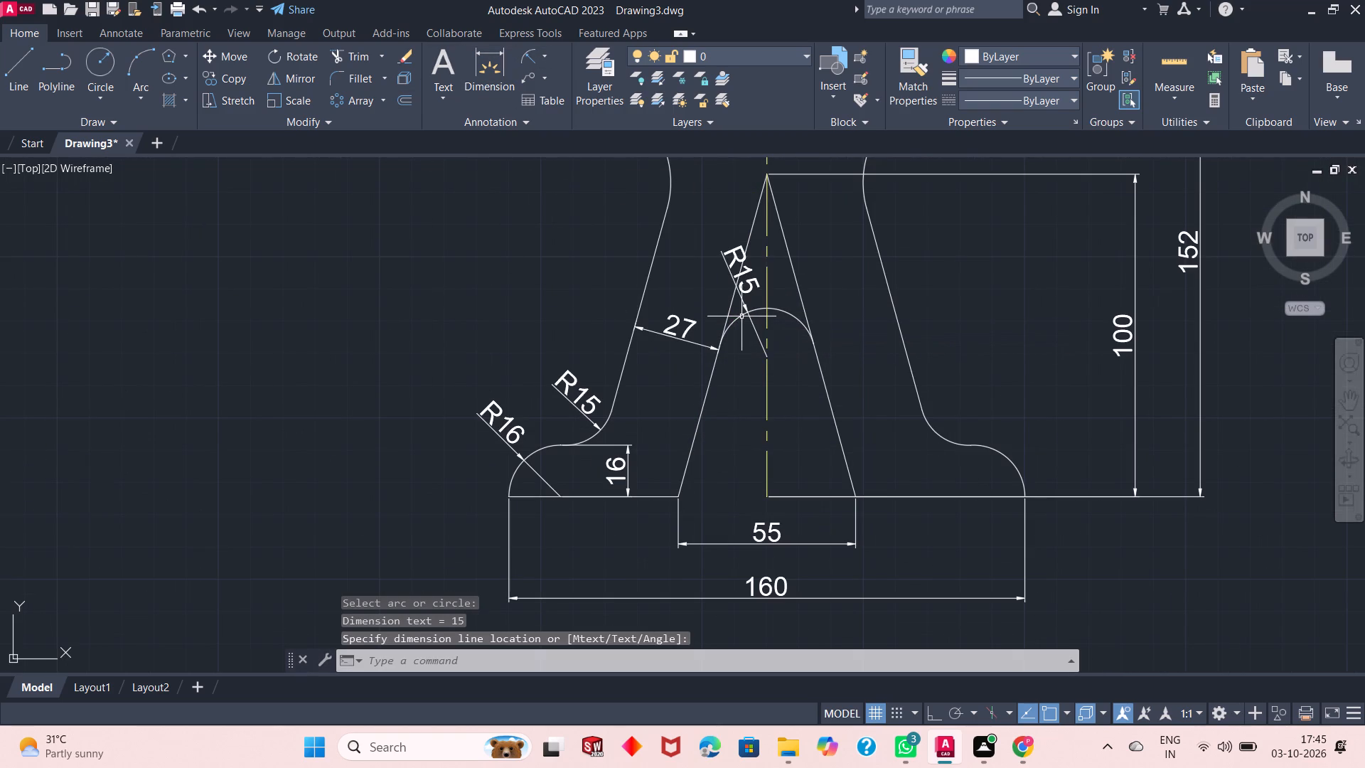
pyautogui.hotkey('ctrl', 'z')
# Add a radius dimension to the arch between the legs, with its text inside the arch.
pyautogui.scroll(4, 749, 315)
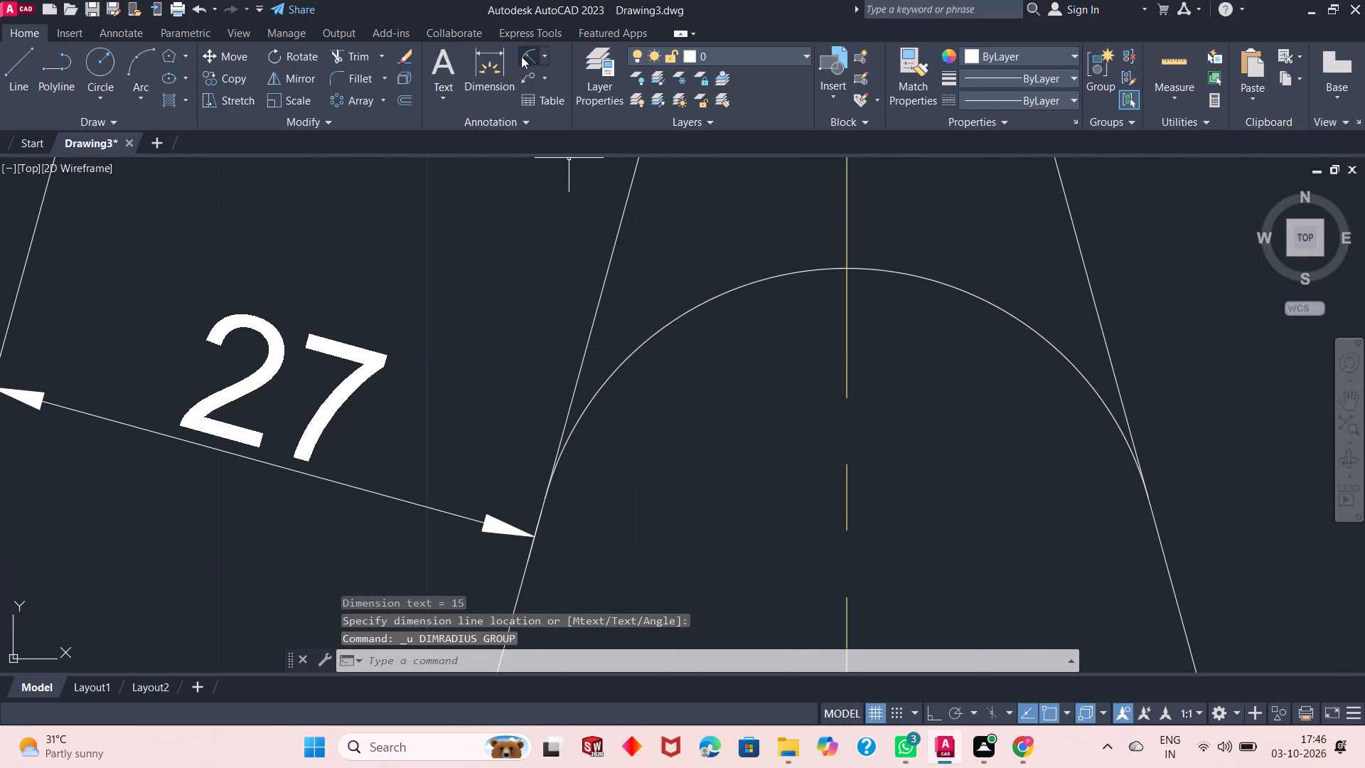
pyautogui.click(528, 51)
pyautogui.click(692, 313)
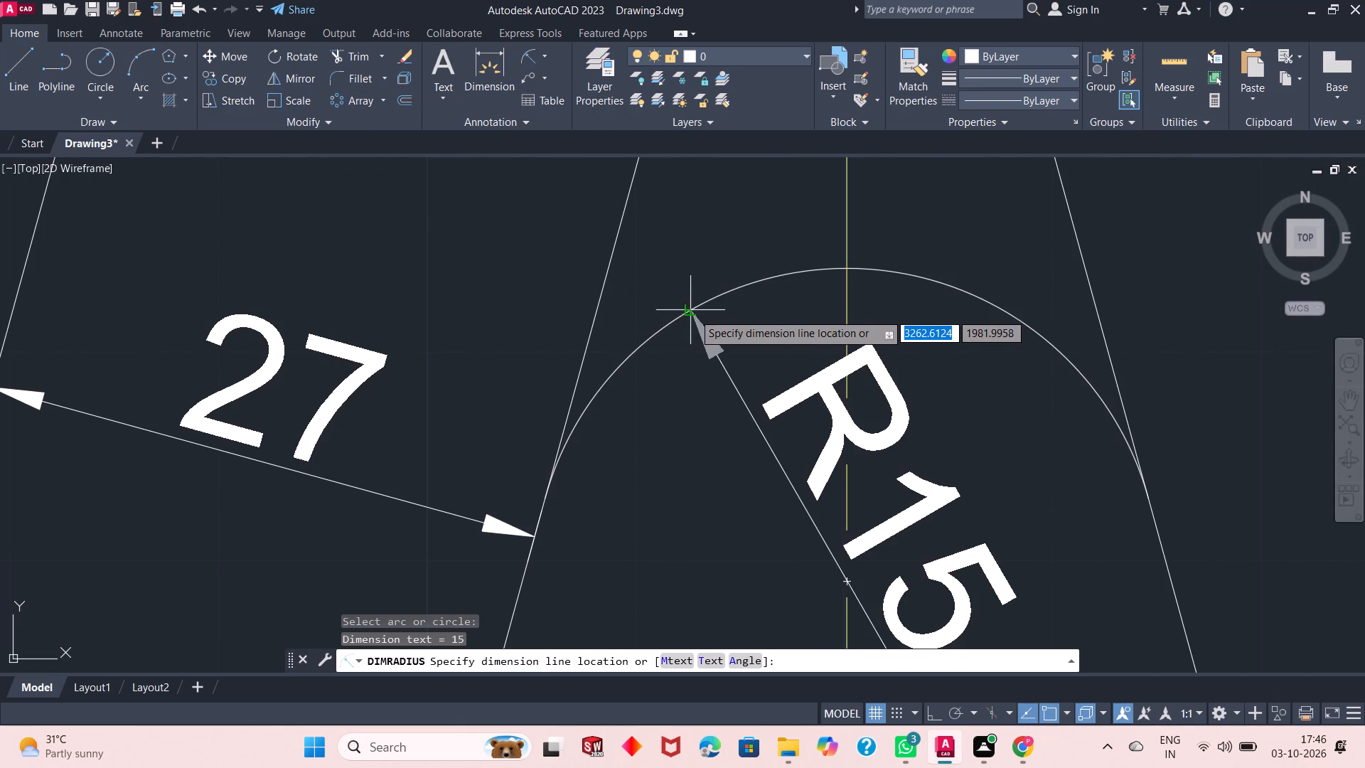
pyautogui.click(768, 316)
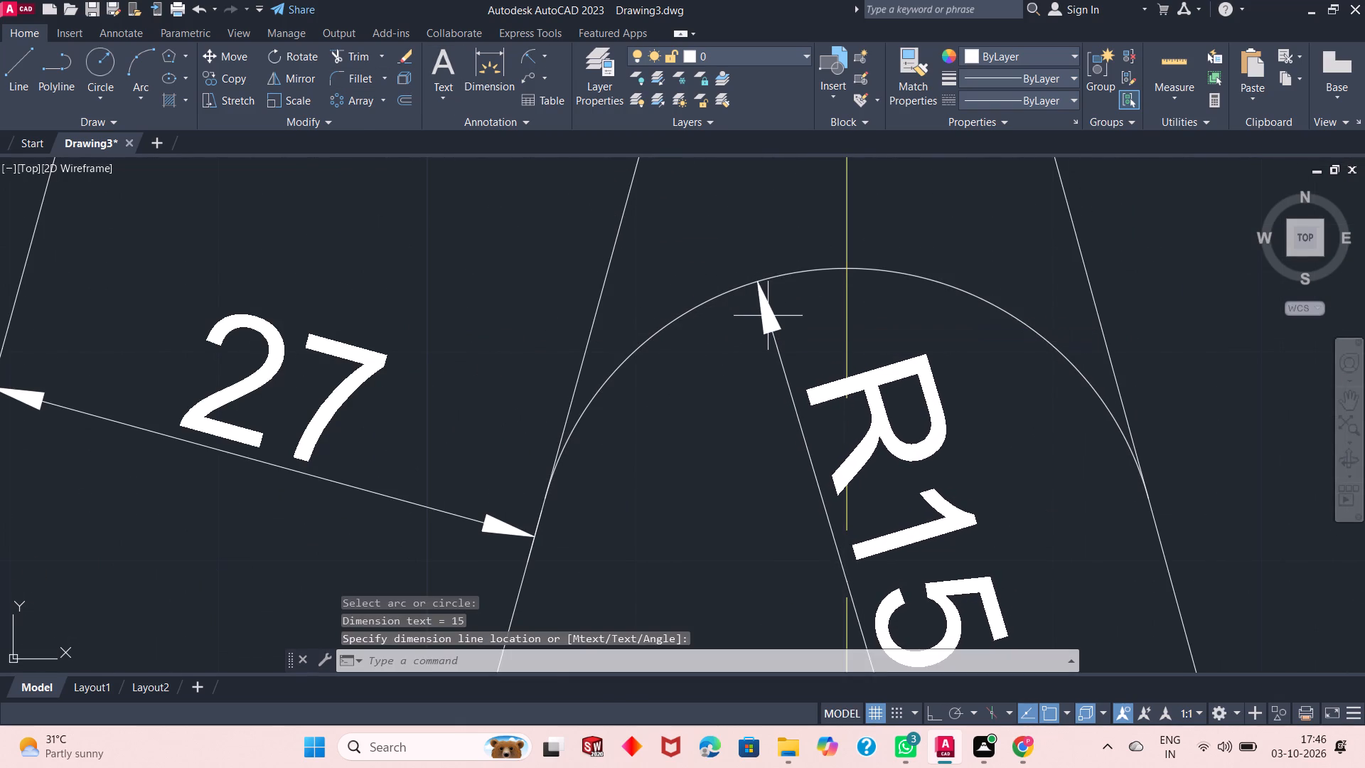
# Add a radius dimension to the left waist arc between the slanted leg and the body around the hub.
pyautogui.scroll(-4, 766, 279)
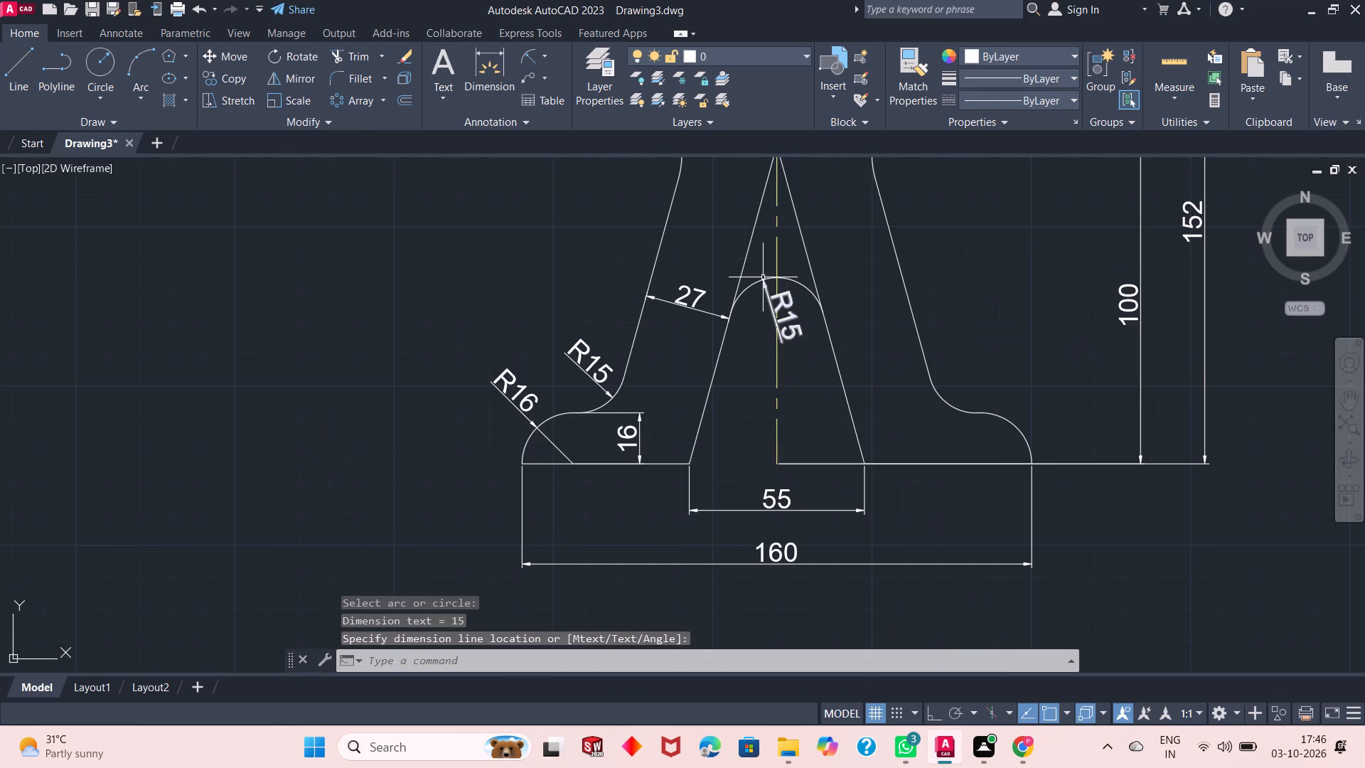
pyautogui.scroll(-1, 760, 390)
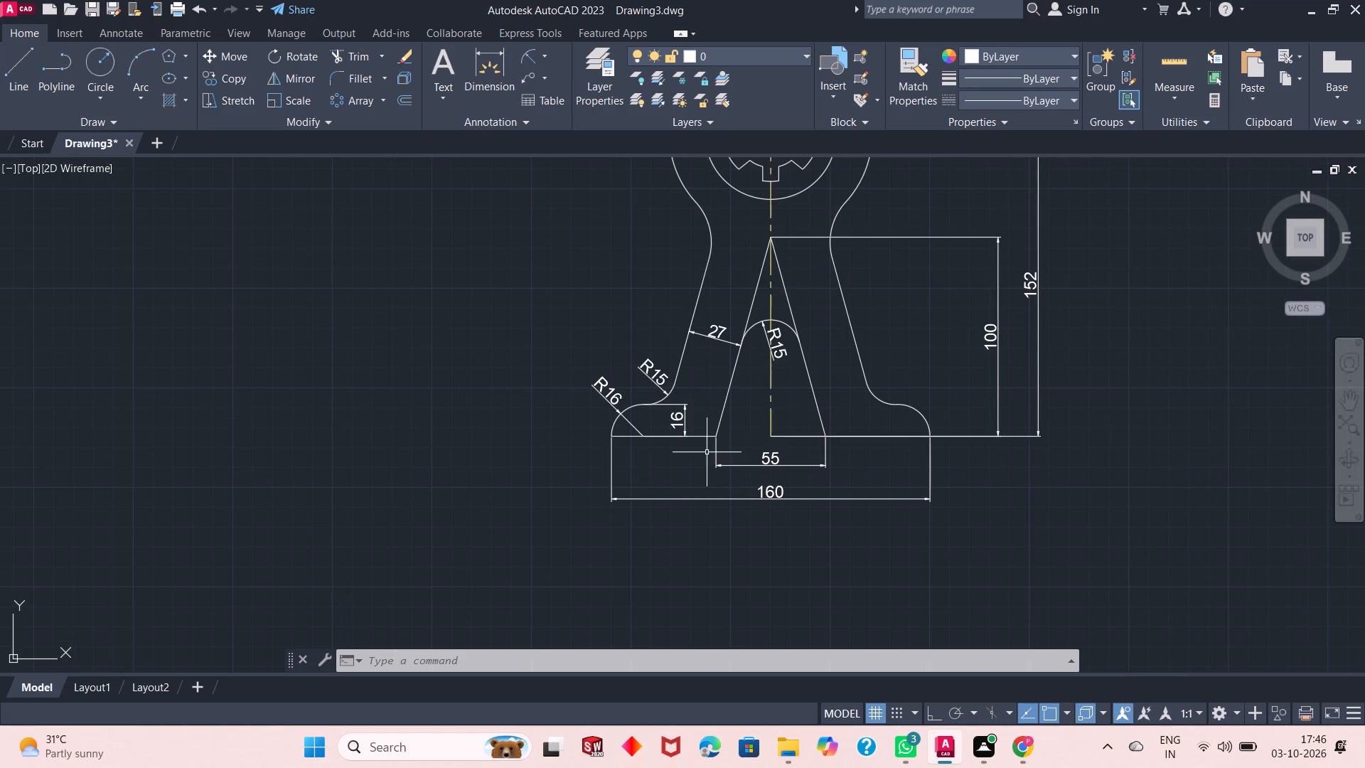
pyautogui.scroll(-2, 724, 526)
pyautogui.scroll(3, 751, 403)
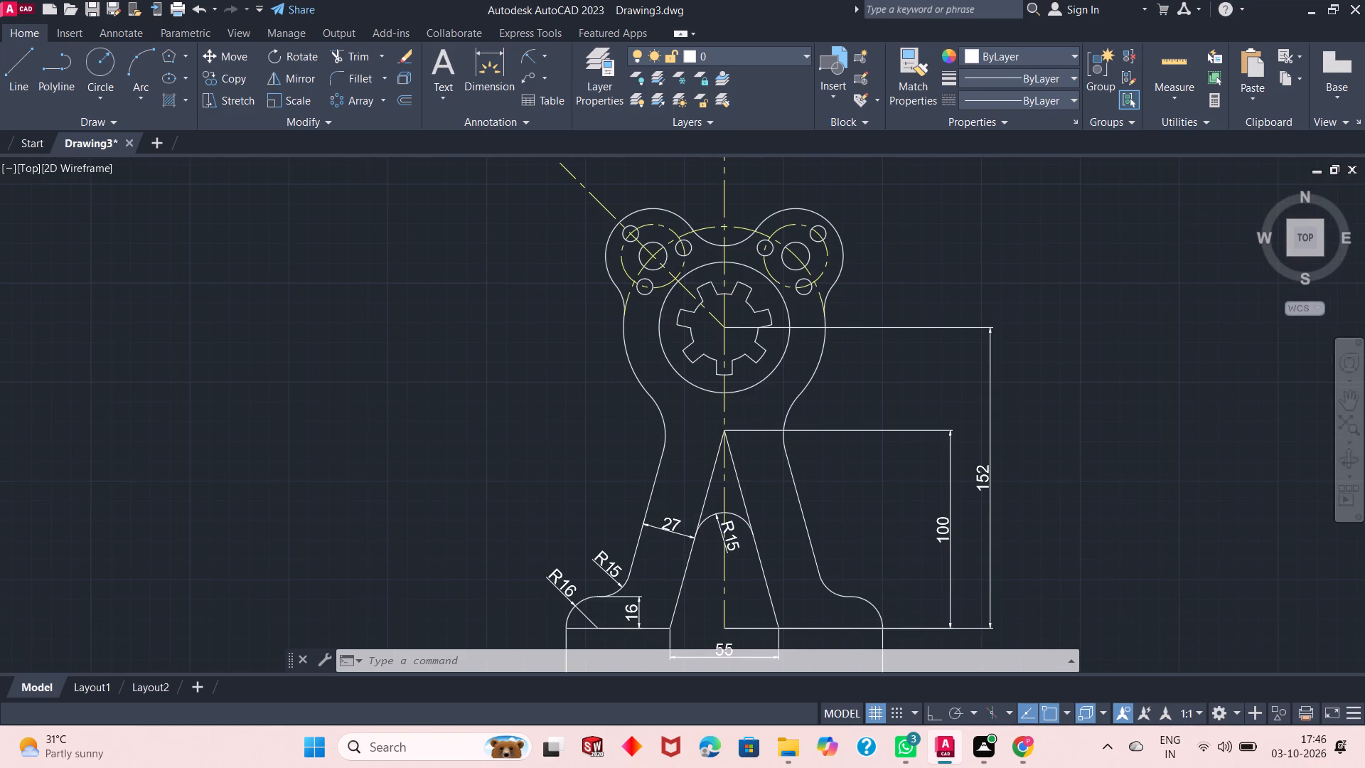
pyautogui.scroll(-1, 751, 398)
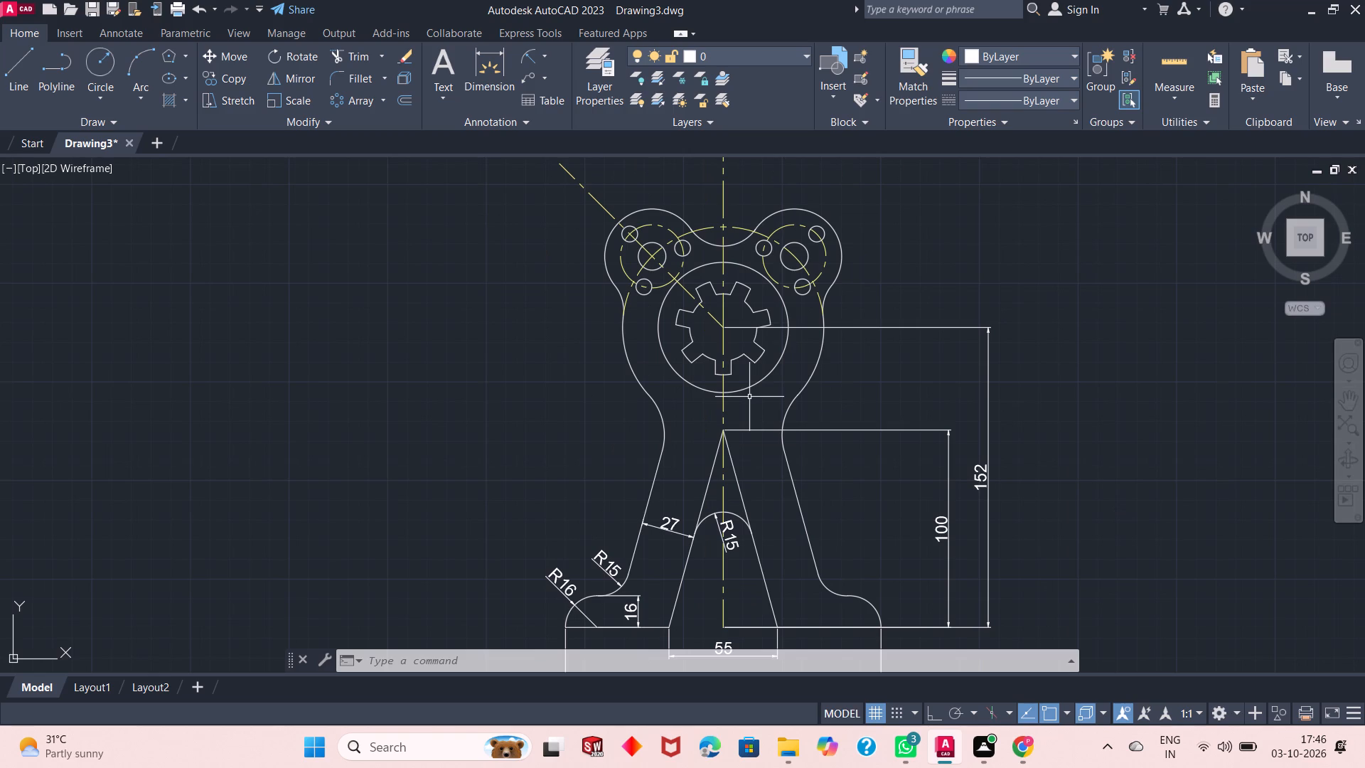
pyautogui.click(527, 57)
pyautogui.scroll(1, 626, 363)
pyautogui.click(681, 458)
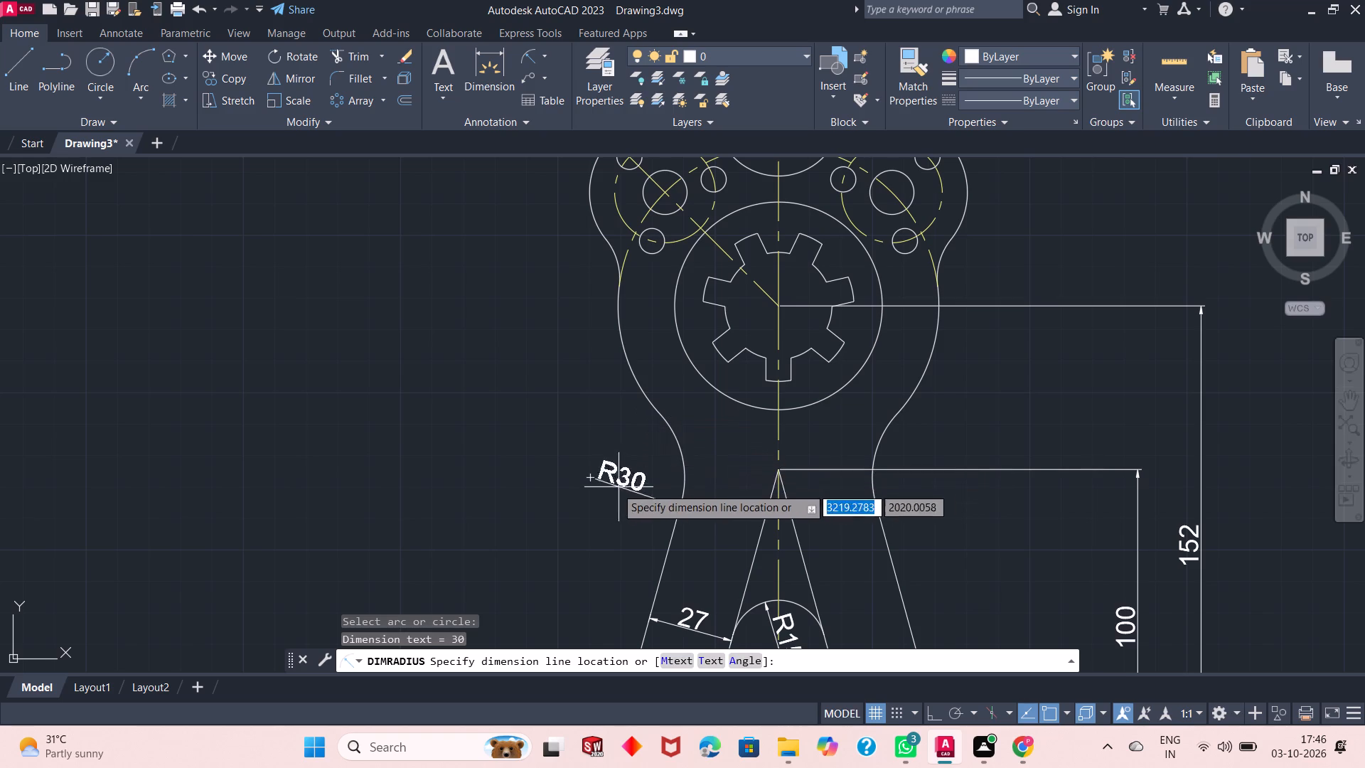
pyautogui.click(662, 455)
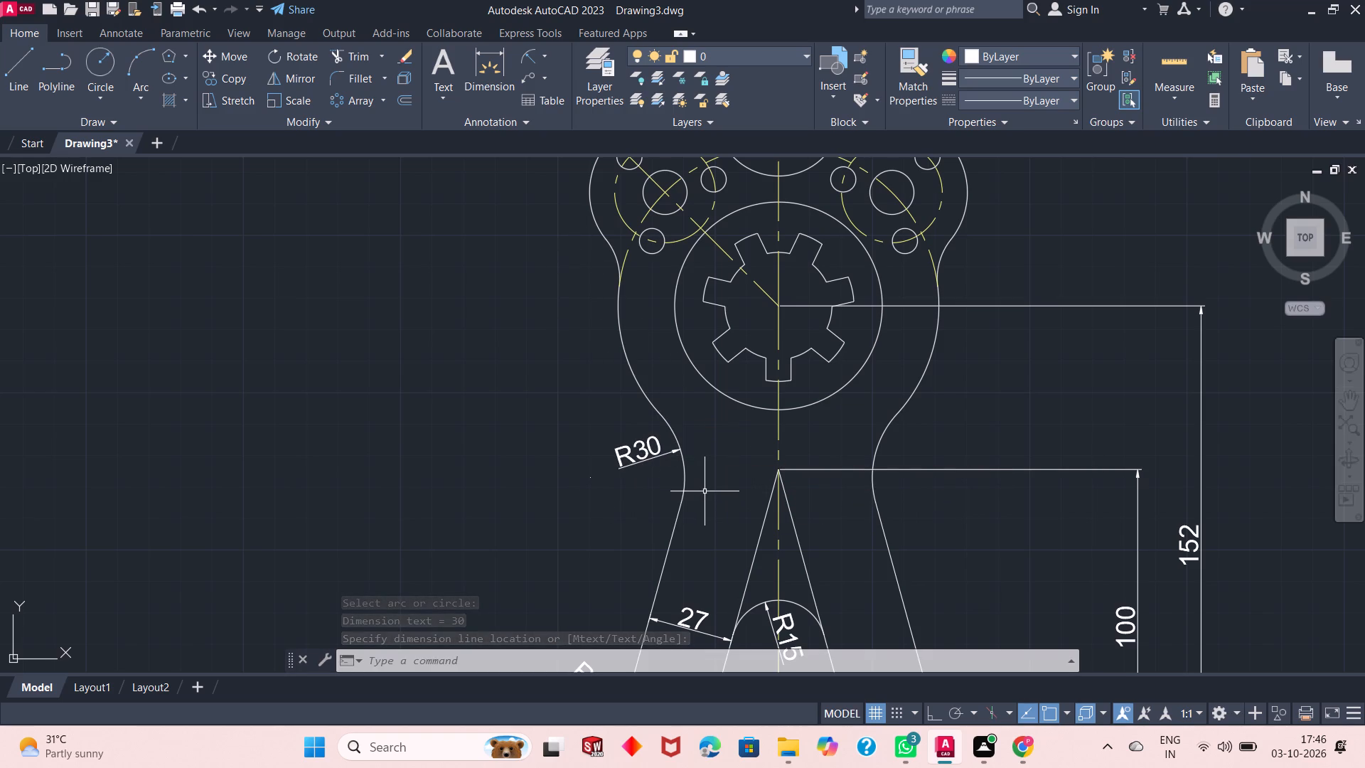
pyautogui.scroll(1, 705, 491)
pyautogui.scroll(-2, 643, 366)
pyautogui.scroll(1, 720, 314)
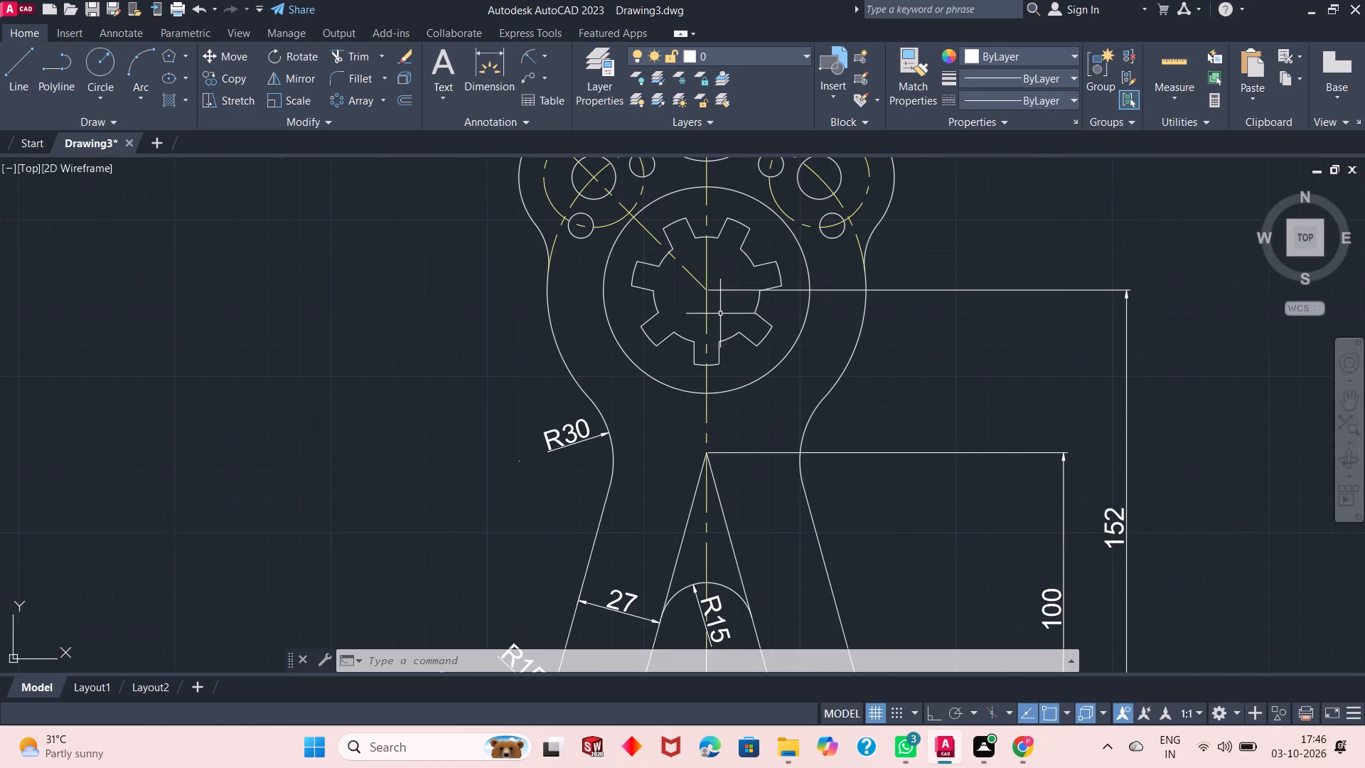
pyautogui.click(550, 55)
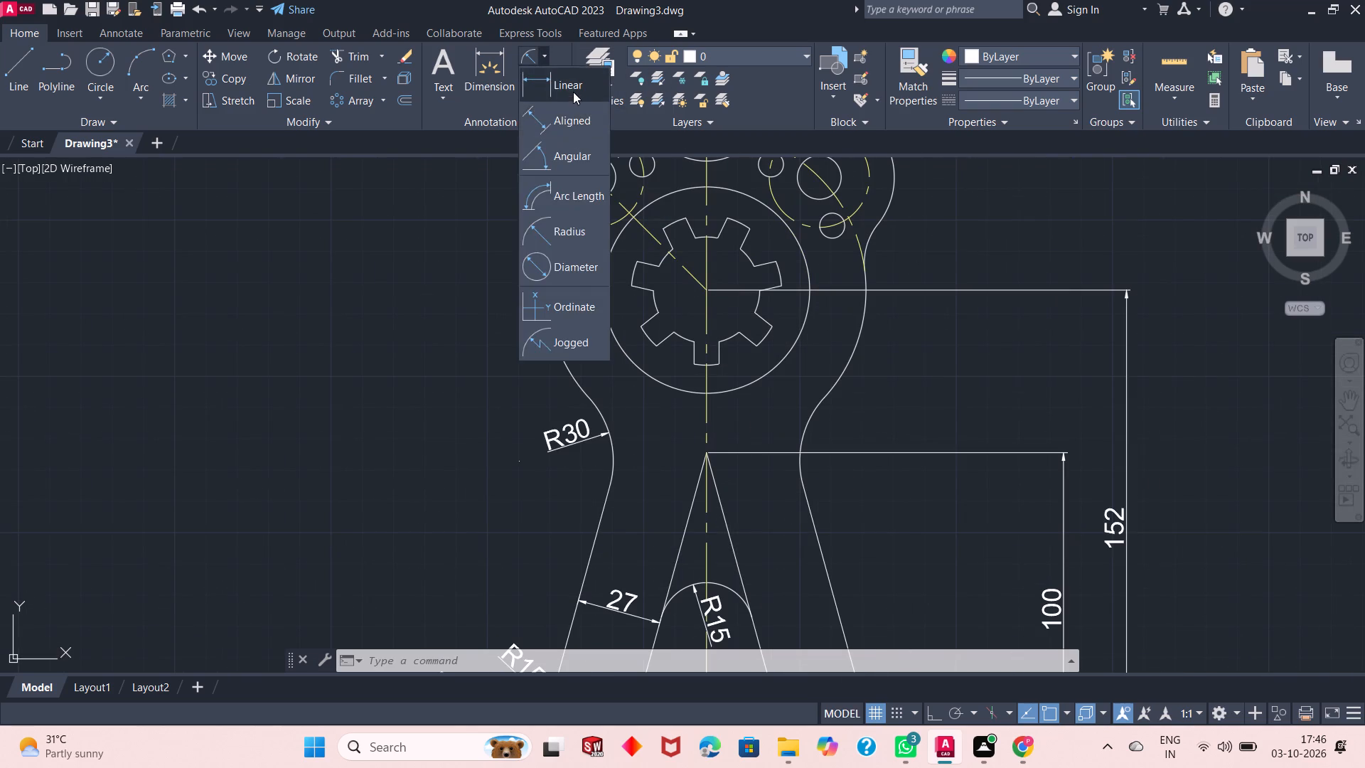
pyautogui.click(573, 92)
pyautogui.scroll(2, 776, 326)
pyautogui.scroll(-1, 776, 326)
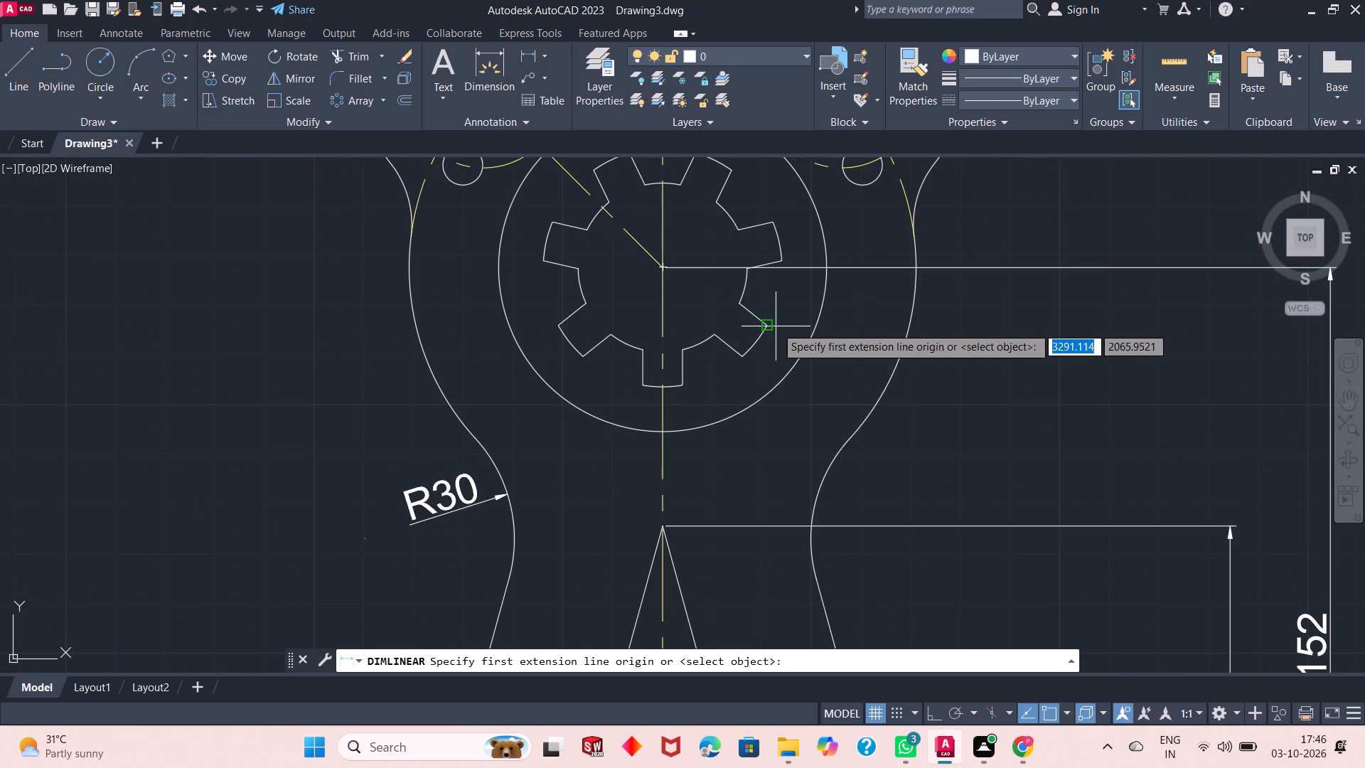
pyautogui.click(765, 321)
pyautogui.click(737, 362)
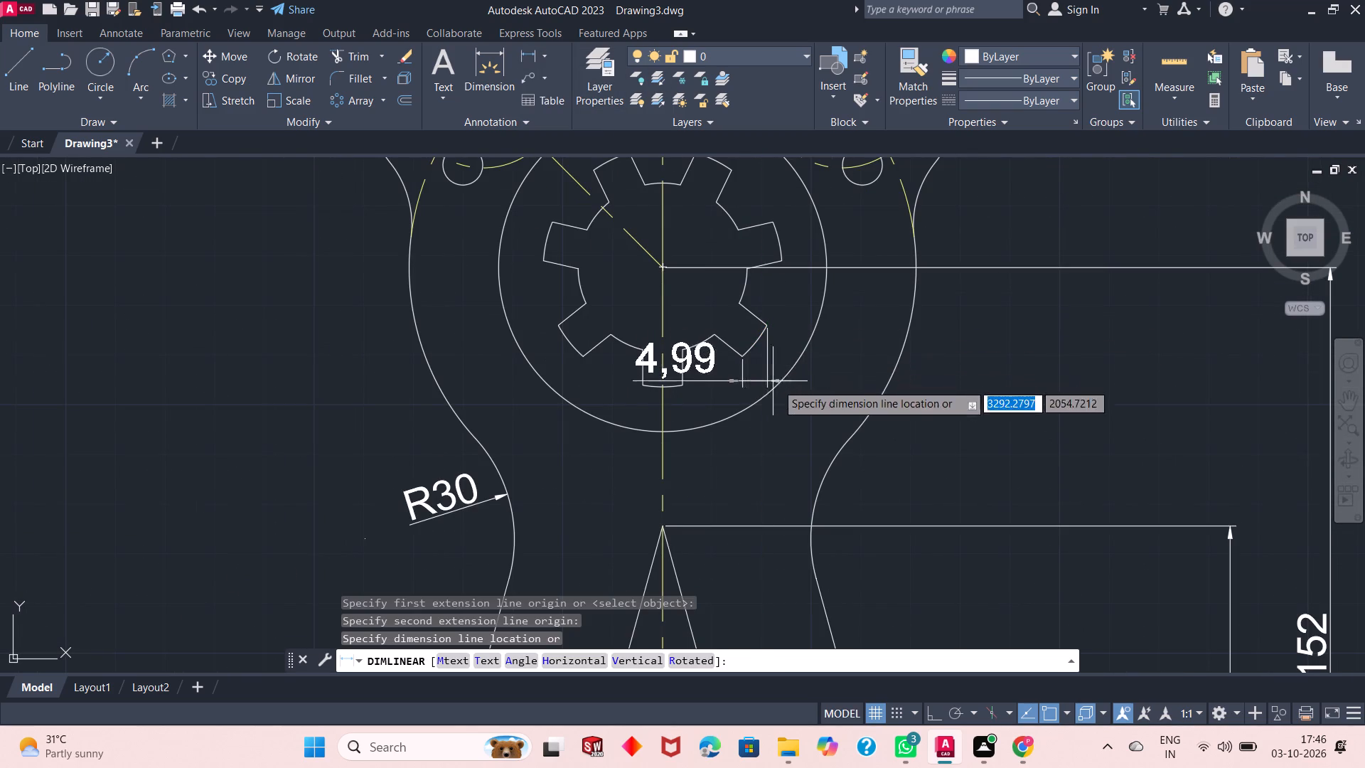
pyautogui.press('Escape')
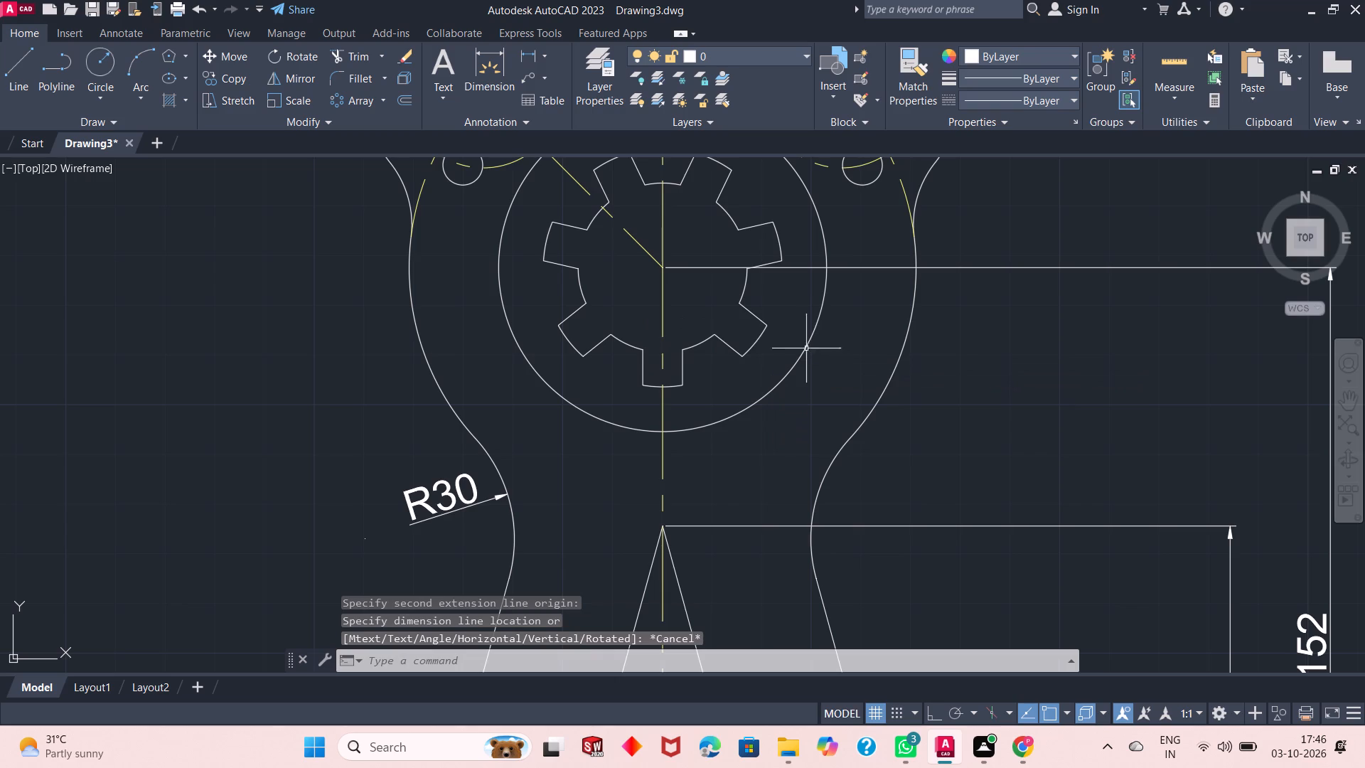
# Add an aligned dimension across the outer end of the hub's lower-right slot, with its text outside the slot.
pyautogui.click(545, 53)
pyautogui.click(556, 117)
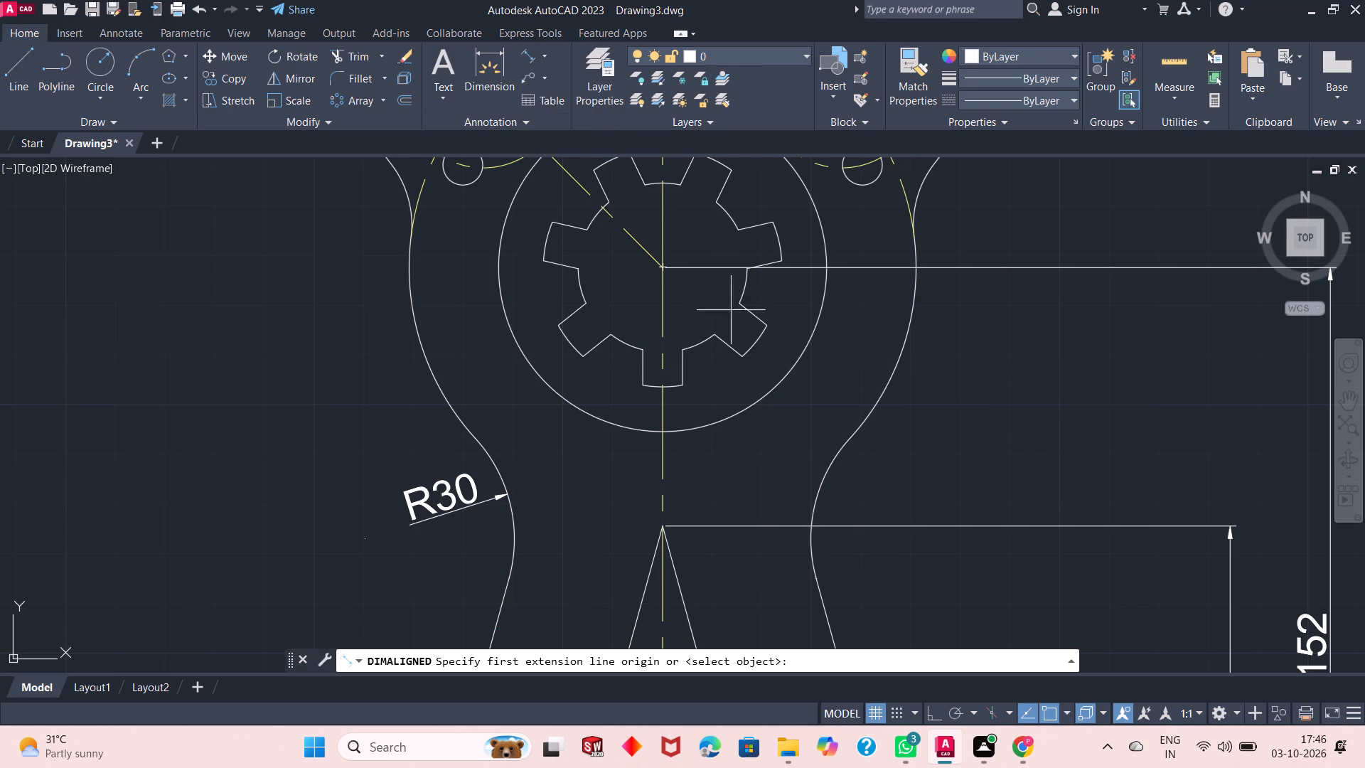
pyautogui.click(765, 326)
pyautogui.click(745, 361)
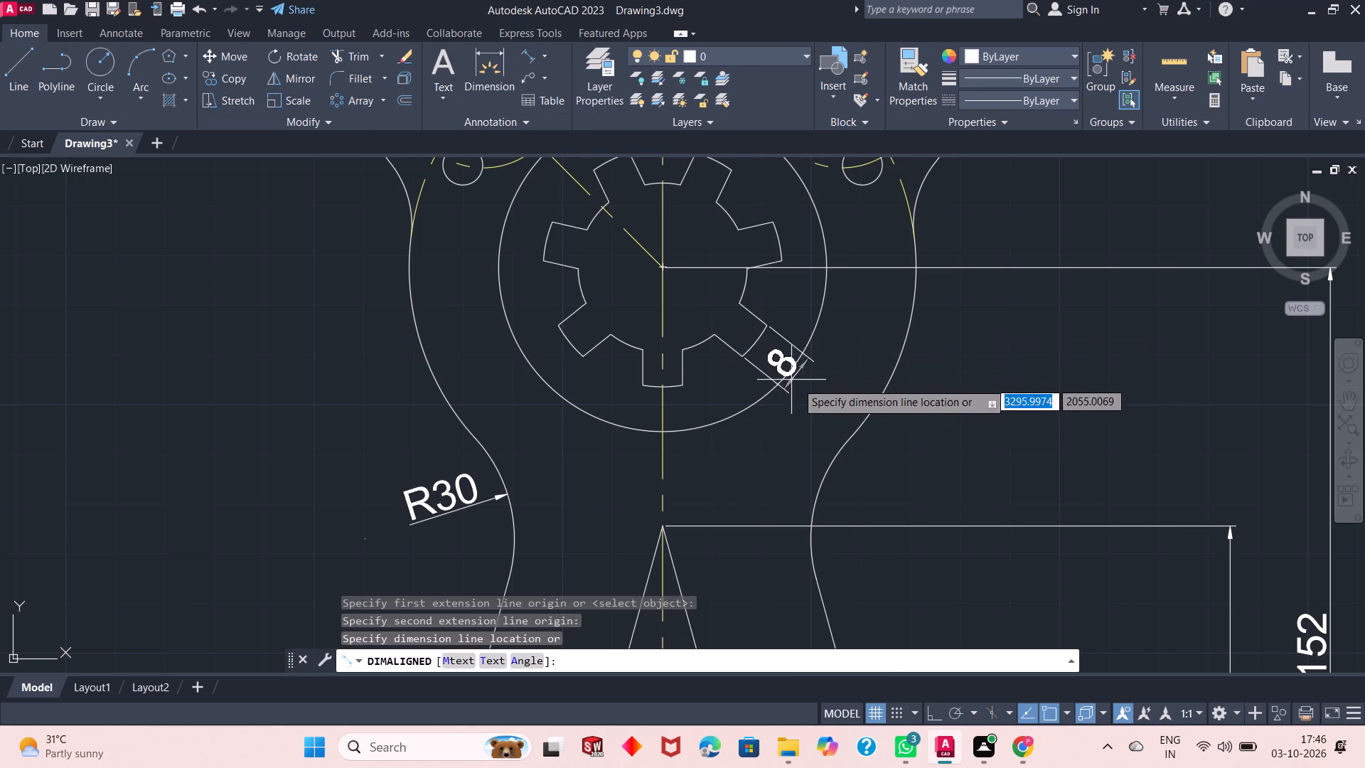
pyautogui.click(818, 396)
# Add a radius dimension to the concave fillet joining the right lobe to the body, with its text outside the part.
pyautogui.scroll(-1, 823, 416)
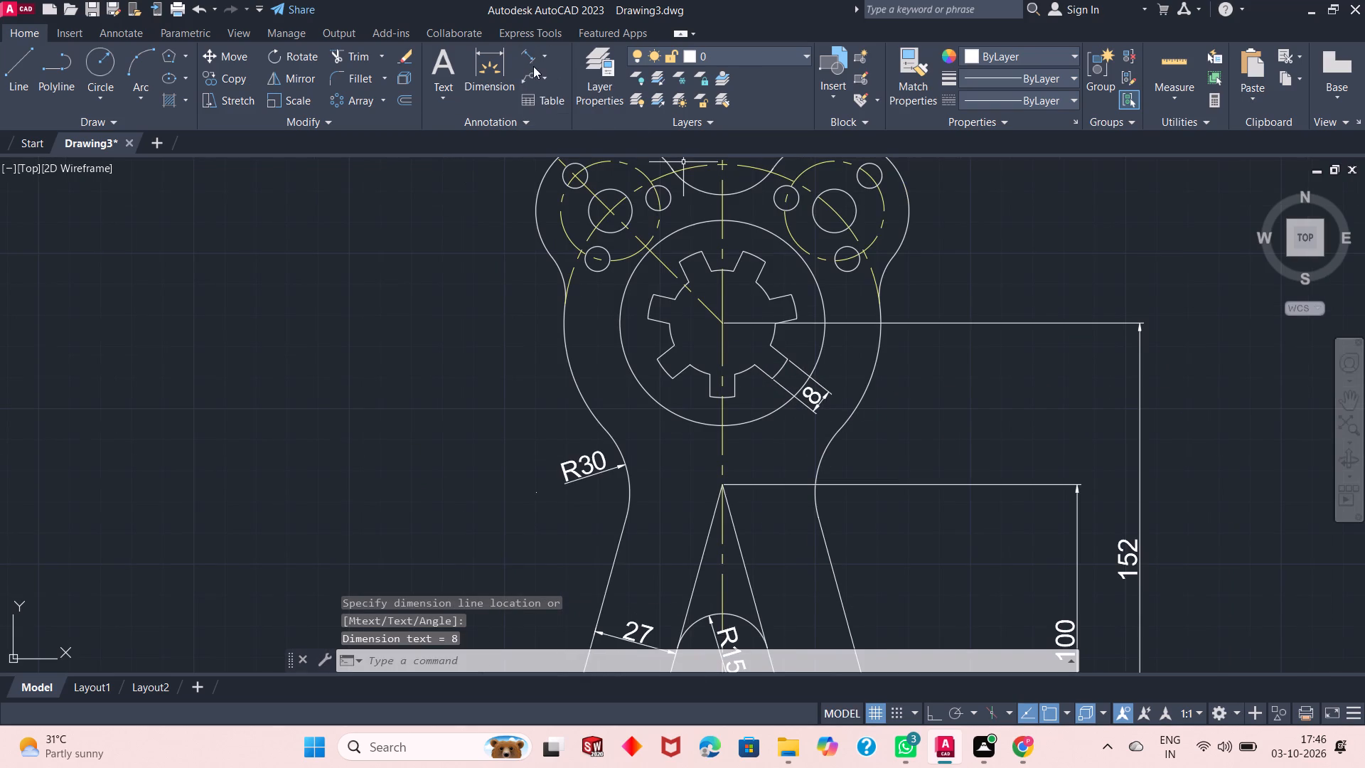
pyautogui.click(542, 58)
pyautogui.click(572, 228)
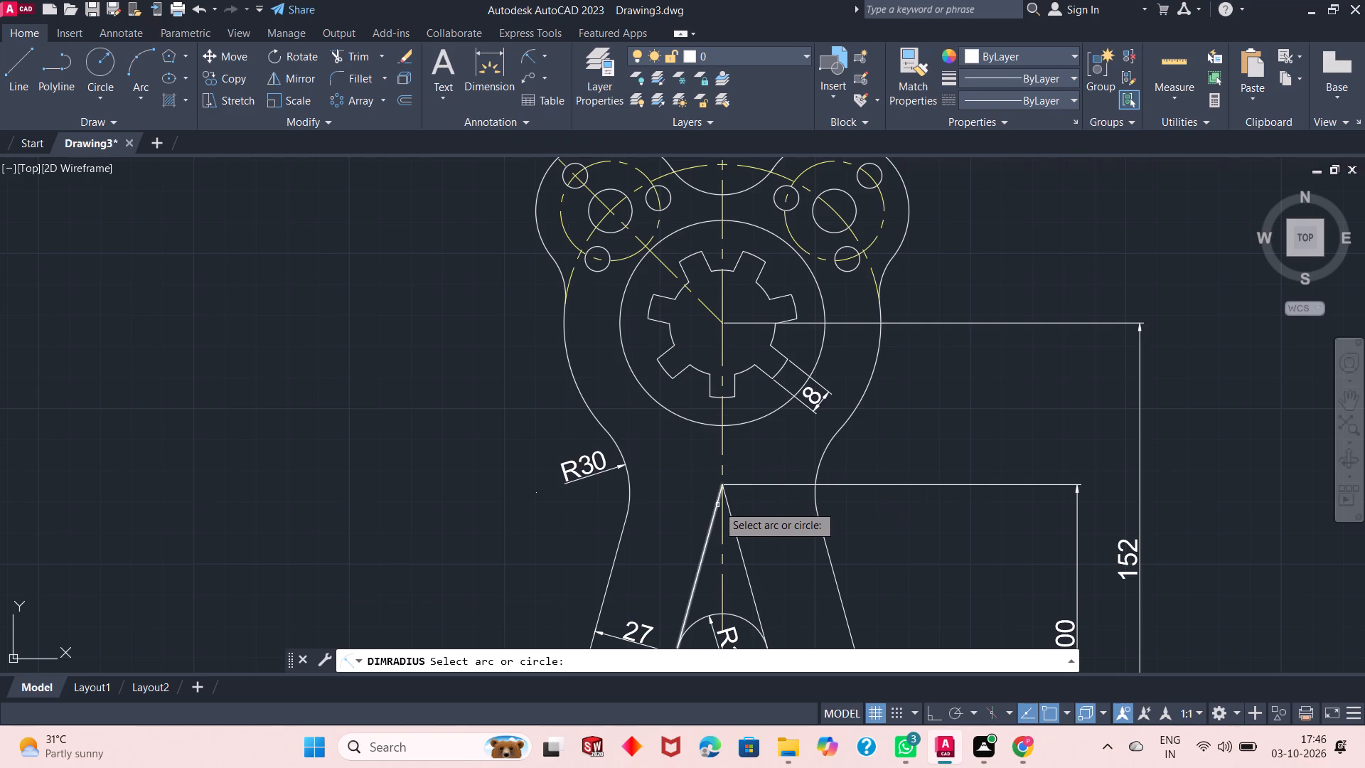
pyautogui.scroll(-2, 717, 506)
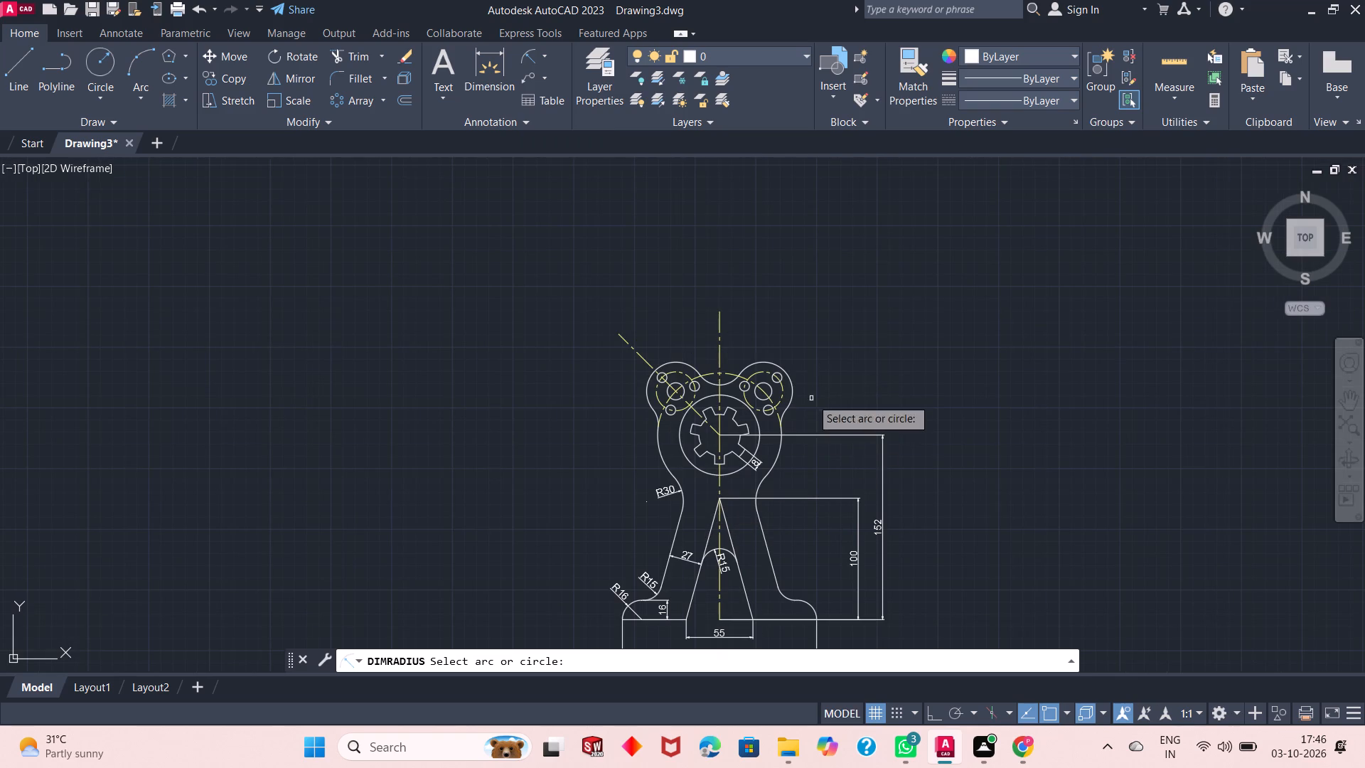
pyautogui.scroll(2, 762, 432)
pyautogui.click(815, 385)
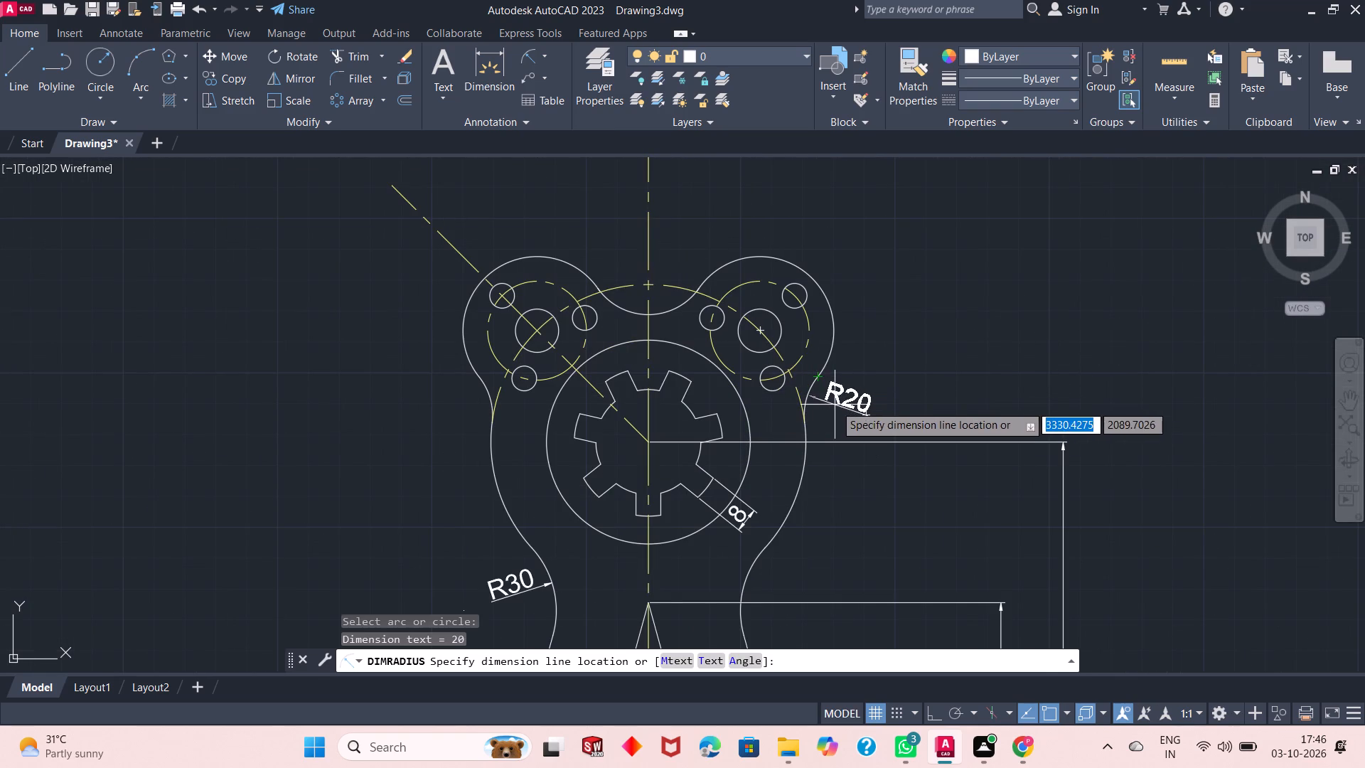
pyautogui.click(835, 405)
# Add a radius dimension to the concave arc between the two upper lobes, with its text above the arc.
pyautogui.click(535, 58)
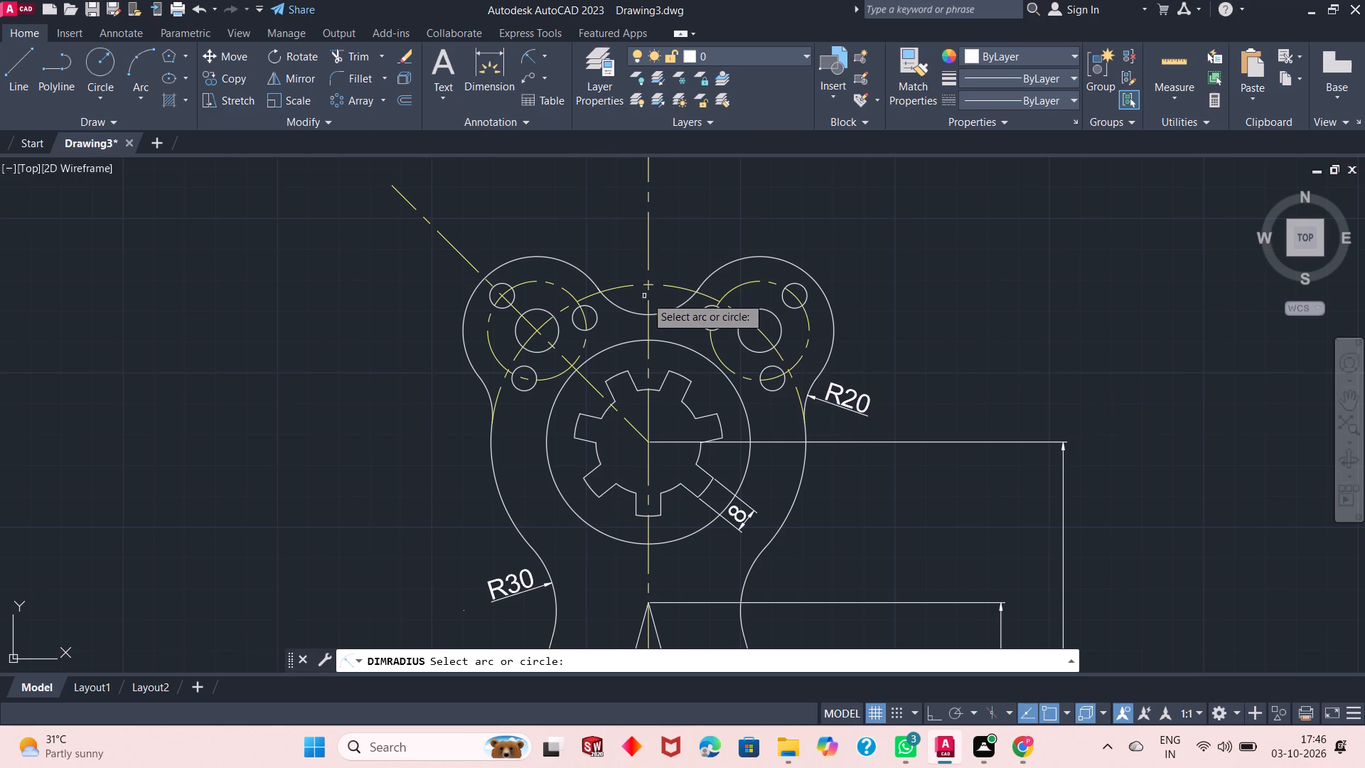
pyautogui.click(636, 315)
pyautogui.click(634, 291)
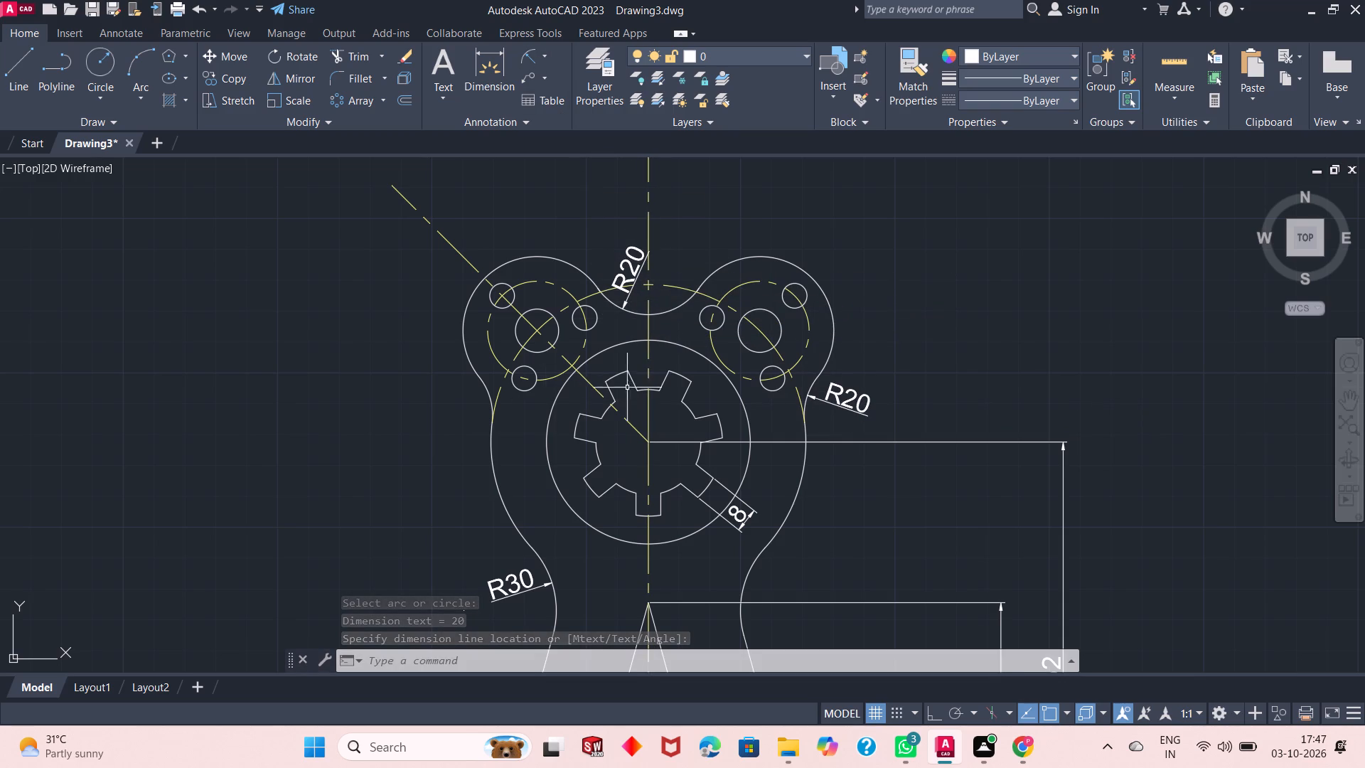
# Add a diameter dimension to the left lobe's outer arc, with its text outside to the upper left of the lobe.
pyautogui.click(548, 62)
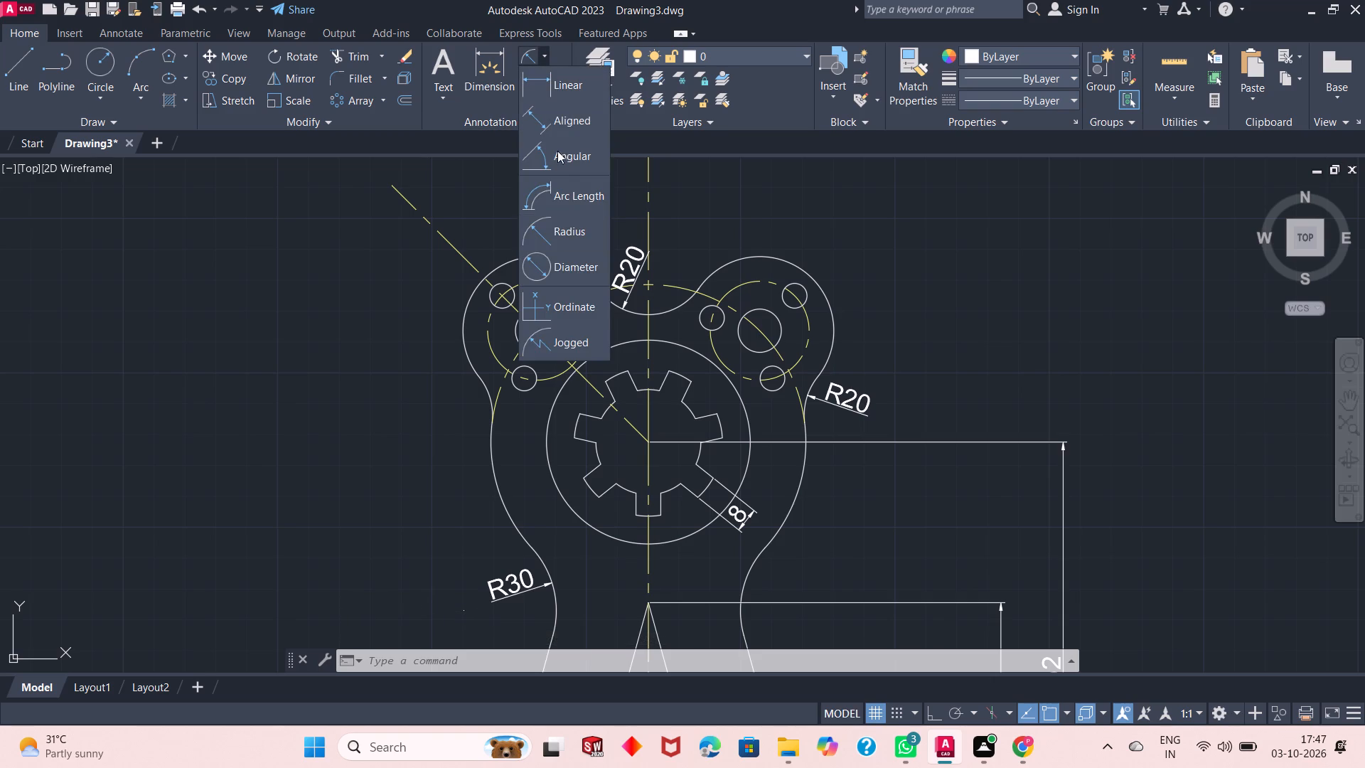
pyautogui.click(575, 273)
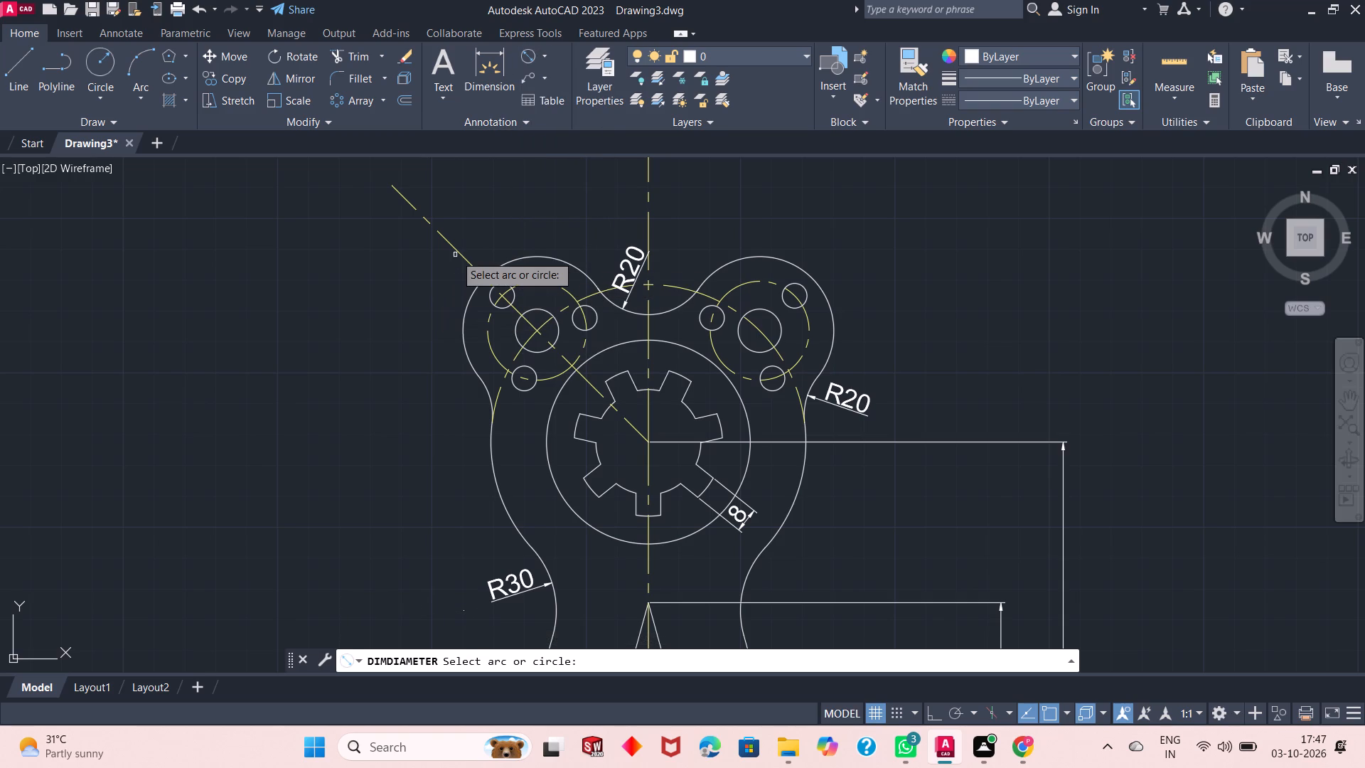
pyautogui.click(469, 300)
pyautogui.click(409, 287)
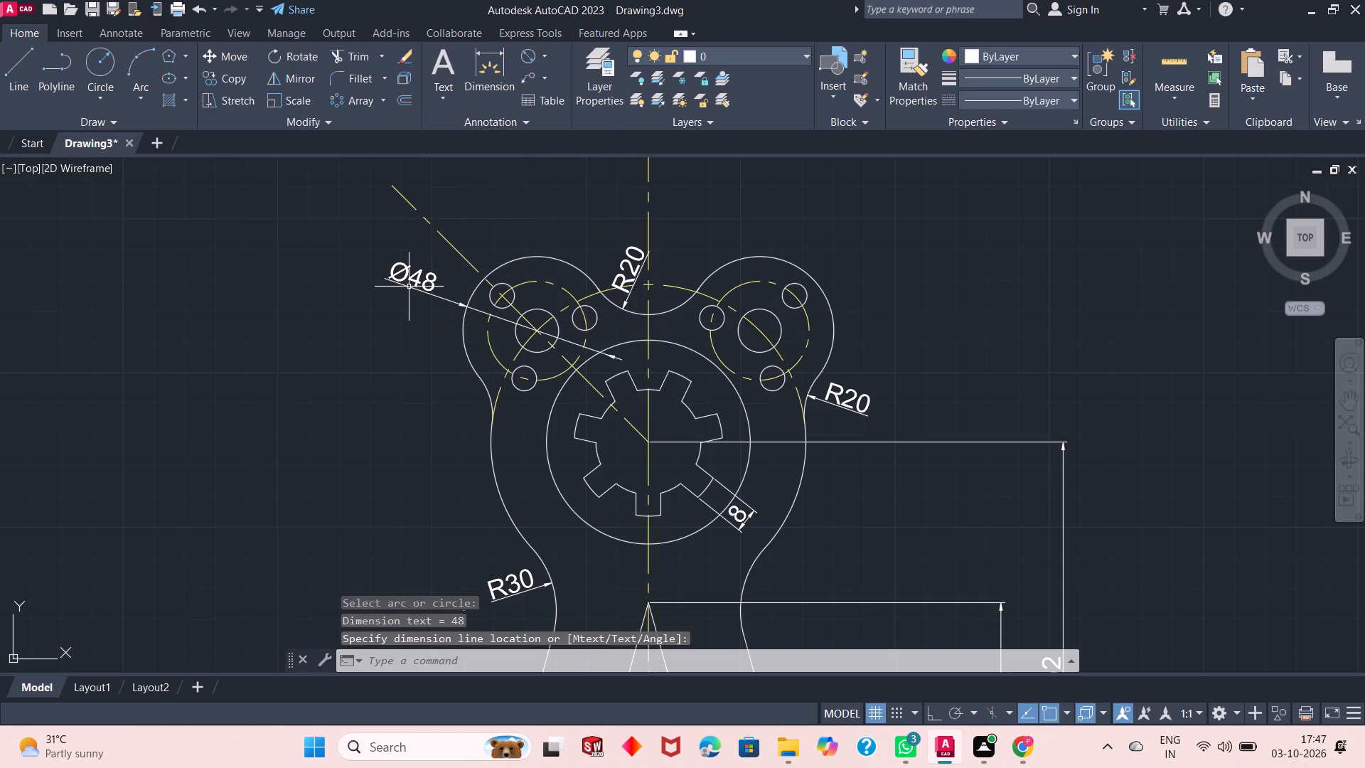
# Add a diameter dimension to the left lobe's dashed hole-pattern circle, with its text outside to the left of the lobe.
pyautogui.click(524, 53)
pyautogui.click(488, 341)
pyautogui.click(342, 323)
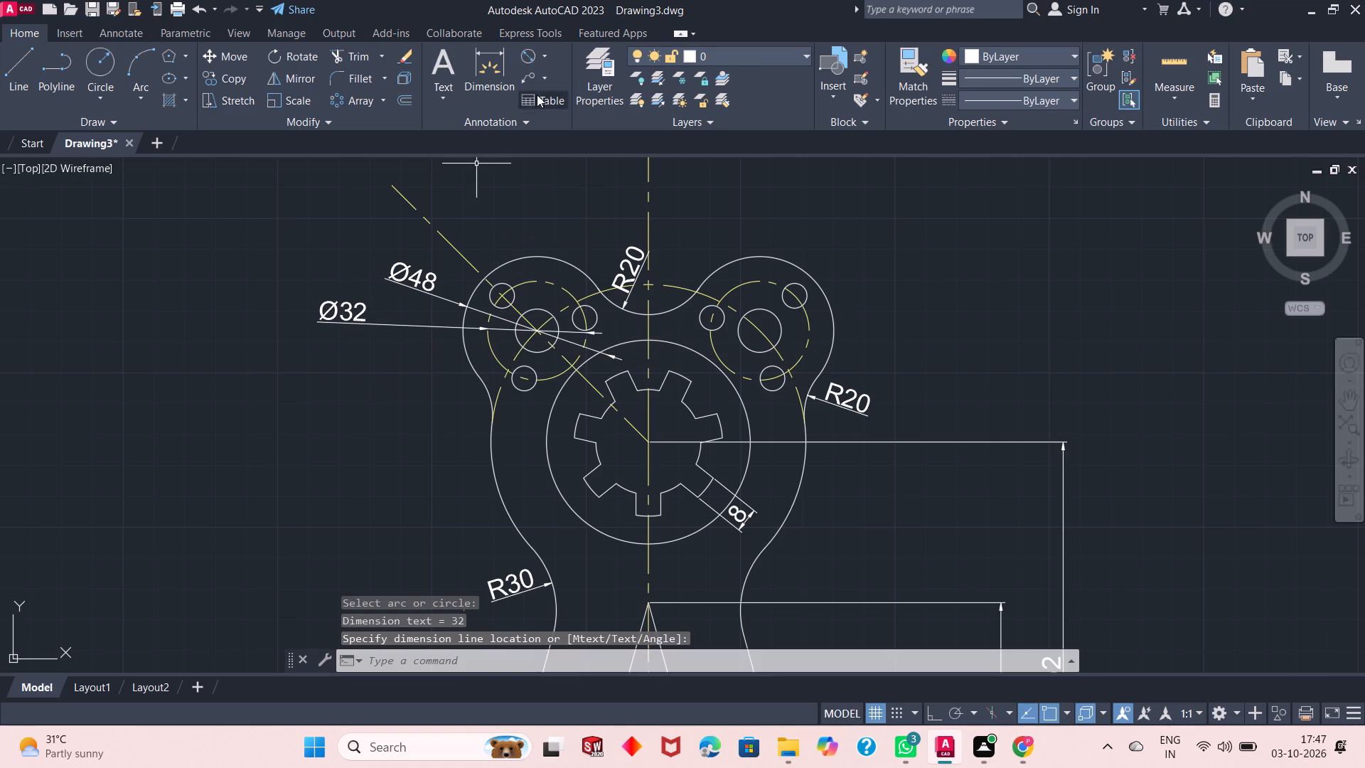
# Add a diameter dimension to the left lobe's central hole, with its text outside to the lower left of the lobe.
pyautogui.click(528, 64)
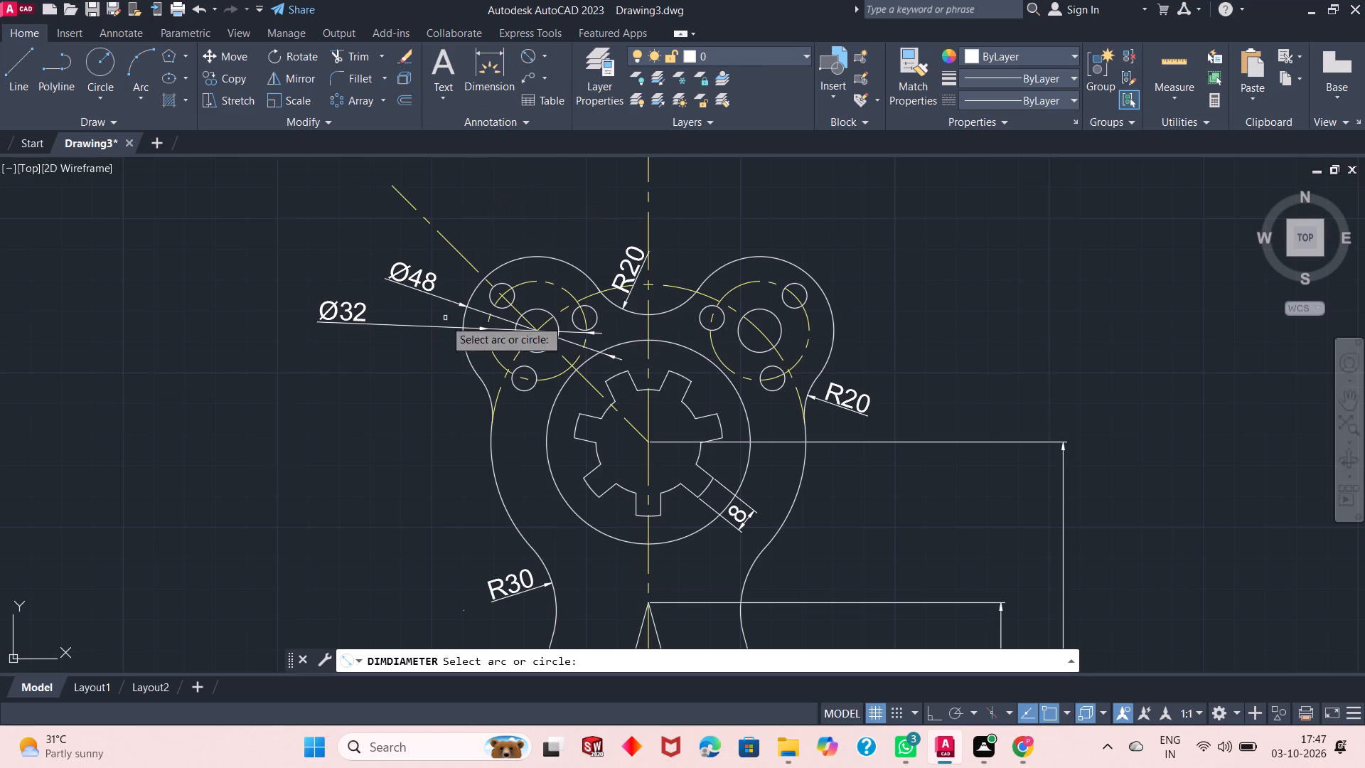
pyautogui.click(518, 342)
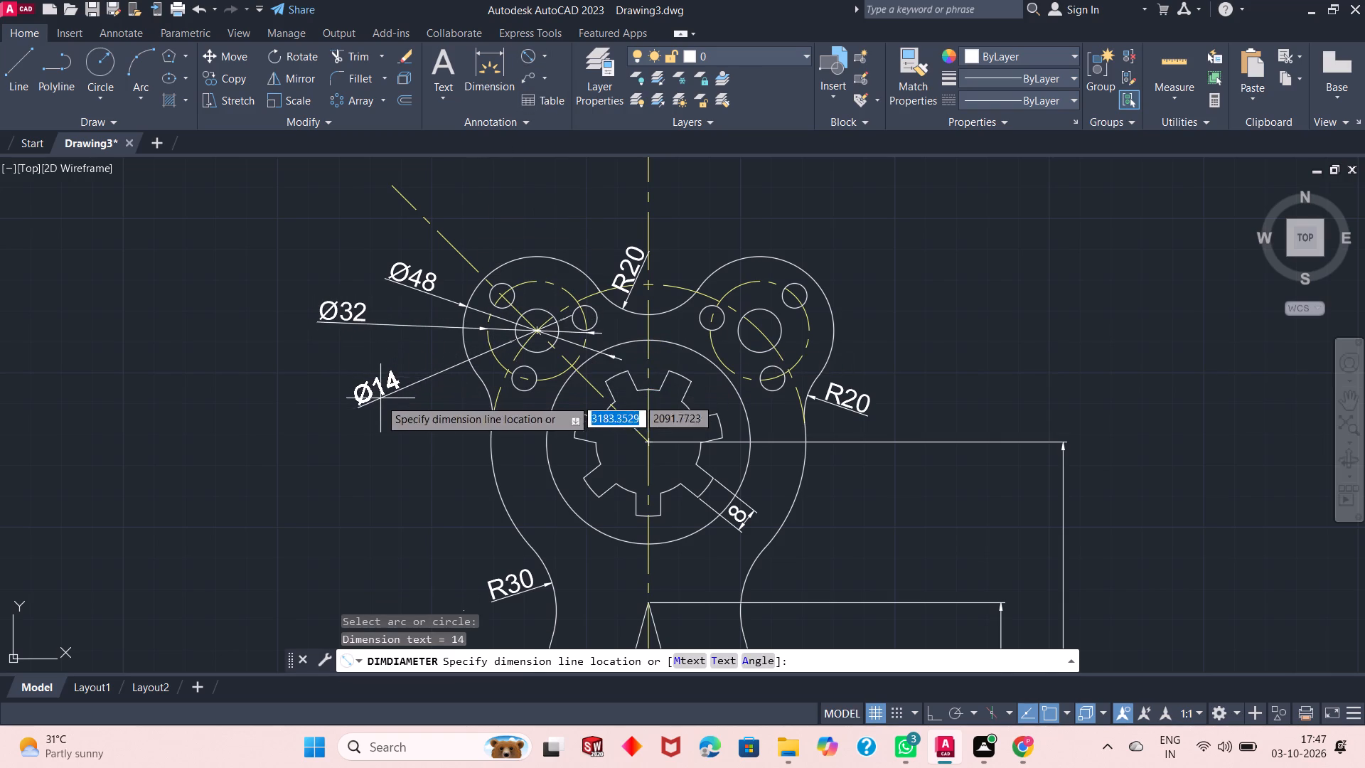
pyautogui.click(380, 399)
# Add a diameter dimension to the outer end arc of the slots, with its text outside the body's left side.
pyautogui.click(522, 50)
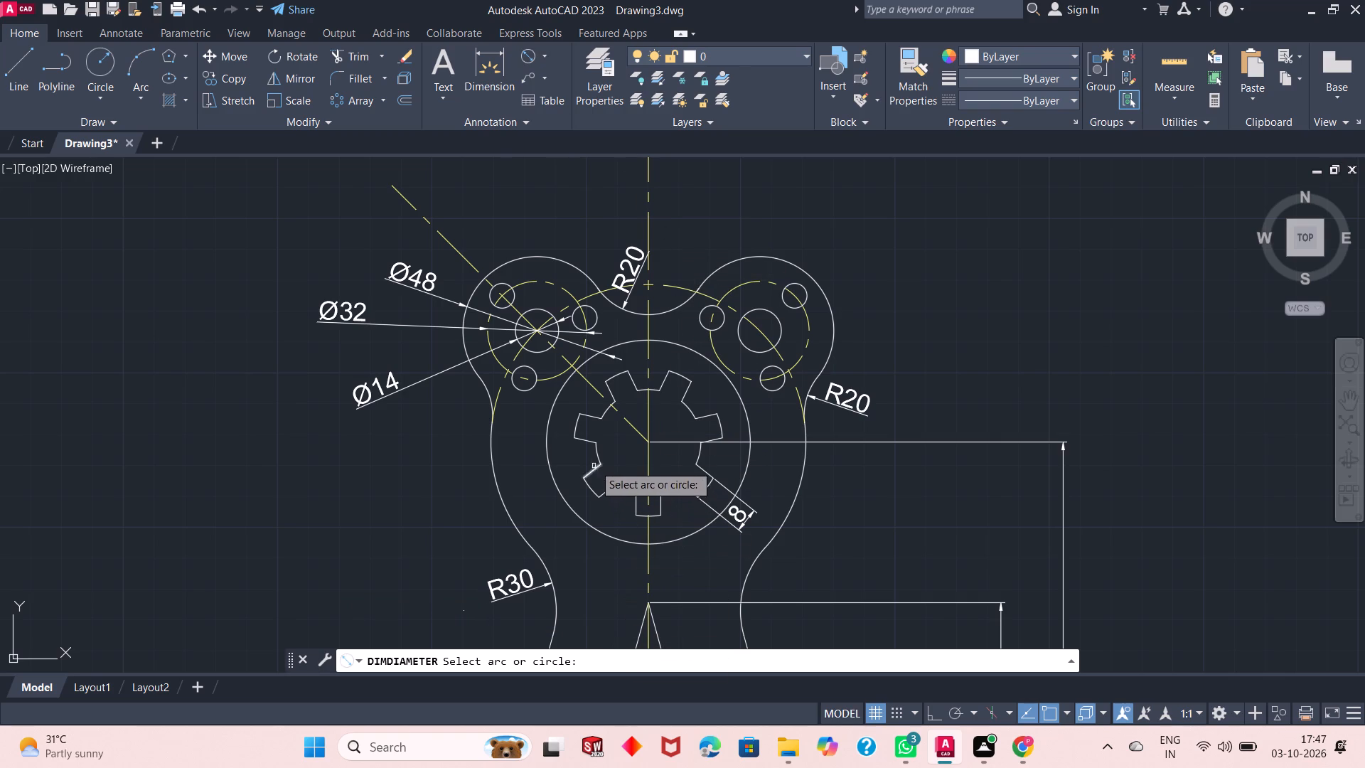
pyautogui.click(578, 427)
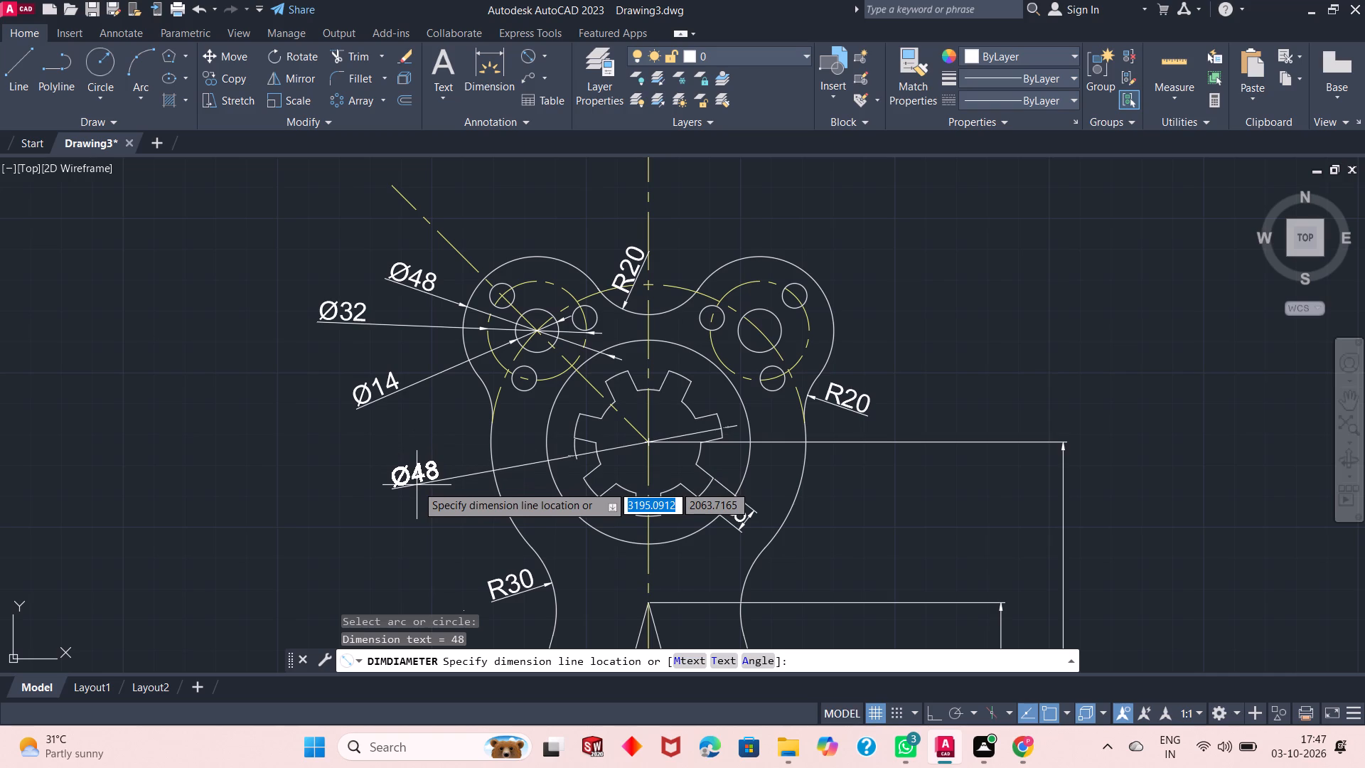
pyautogui.click(407, 476)
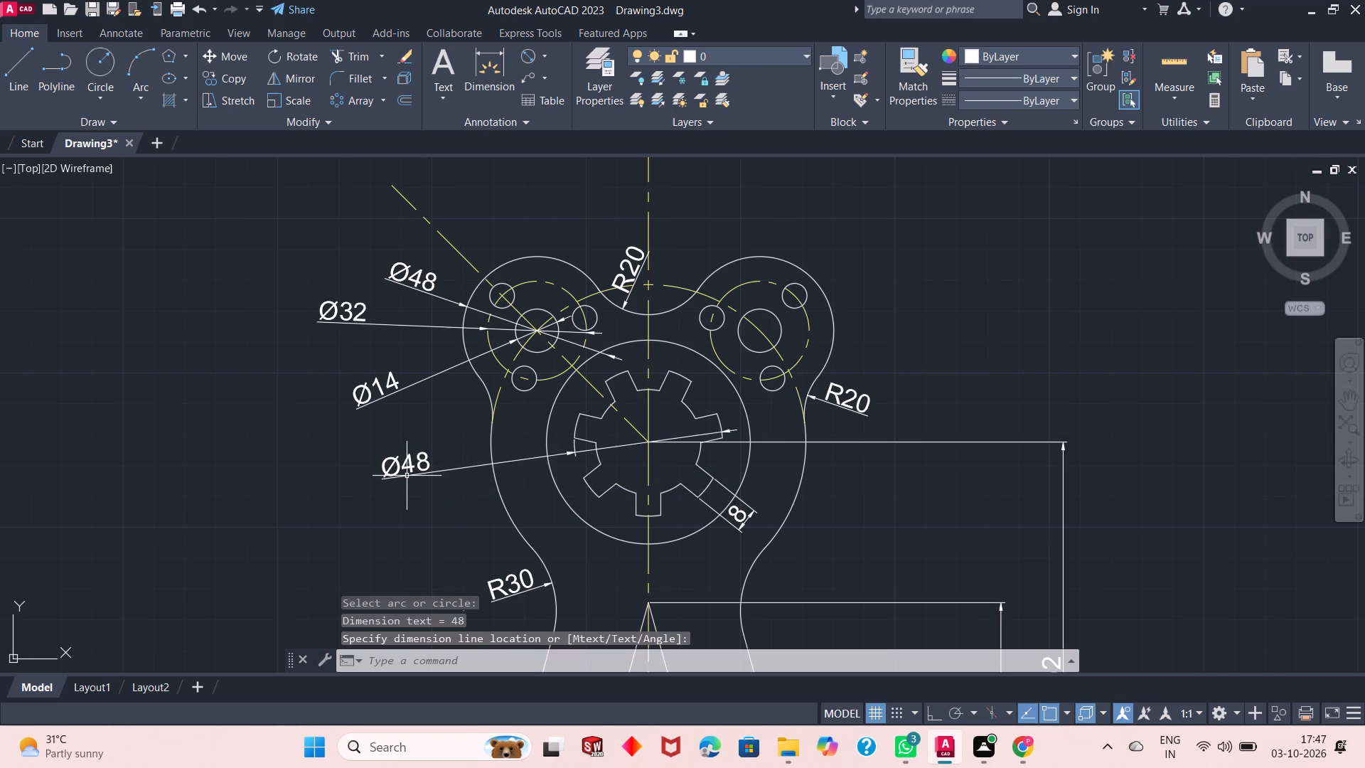
# Add a diameter dimension to the inner arc between the slots, with its text outside the body's lower left.
pyautogui.click(534, 54)
pyautogui.click(599, 455)
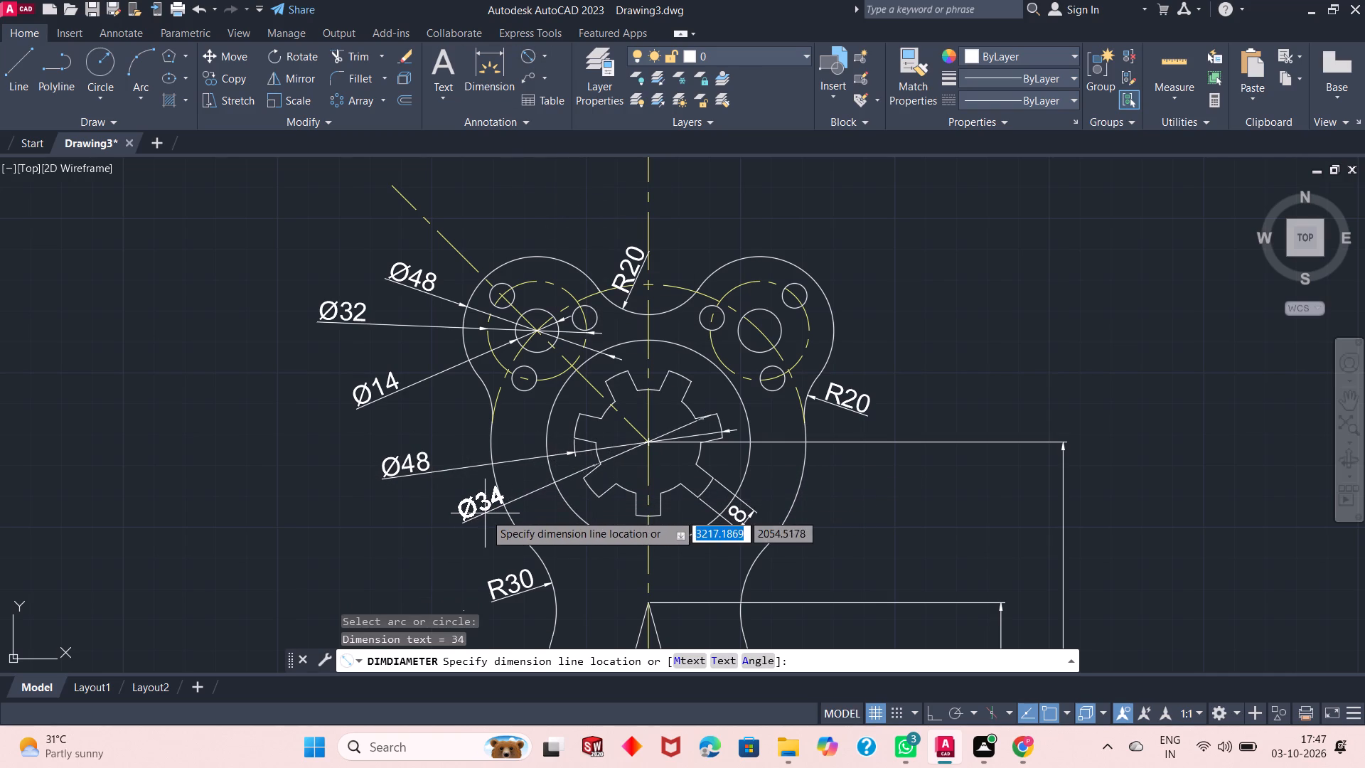
pyautogui.click(456, 521)
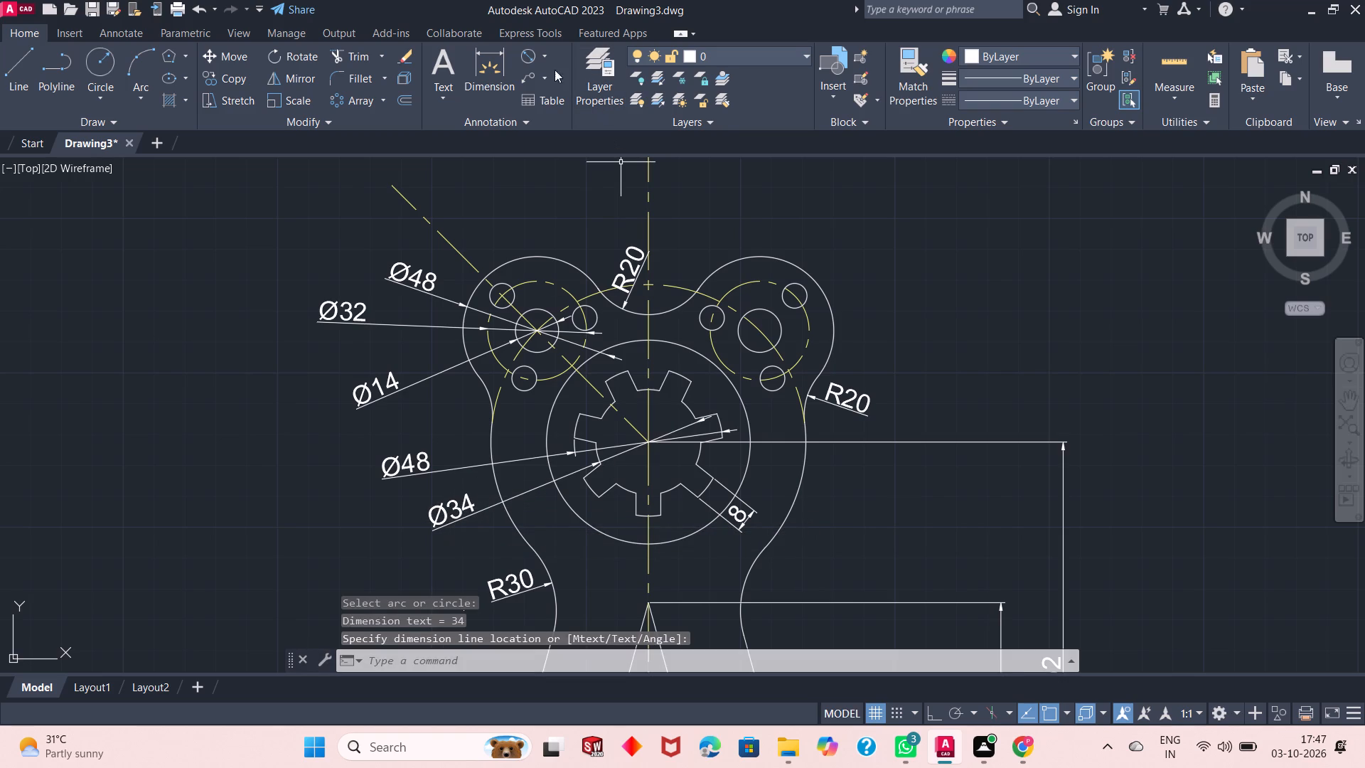
# Add a diameter dimension to the circle surrounding the slotted center, with its text outside the body's right side.
pyautogui.click(526, 56)
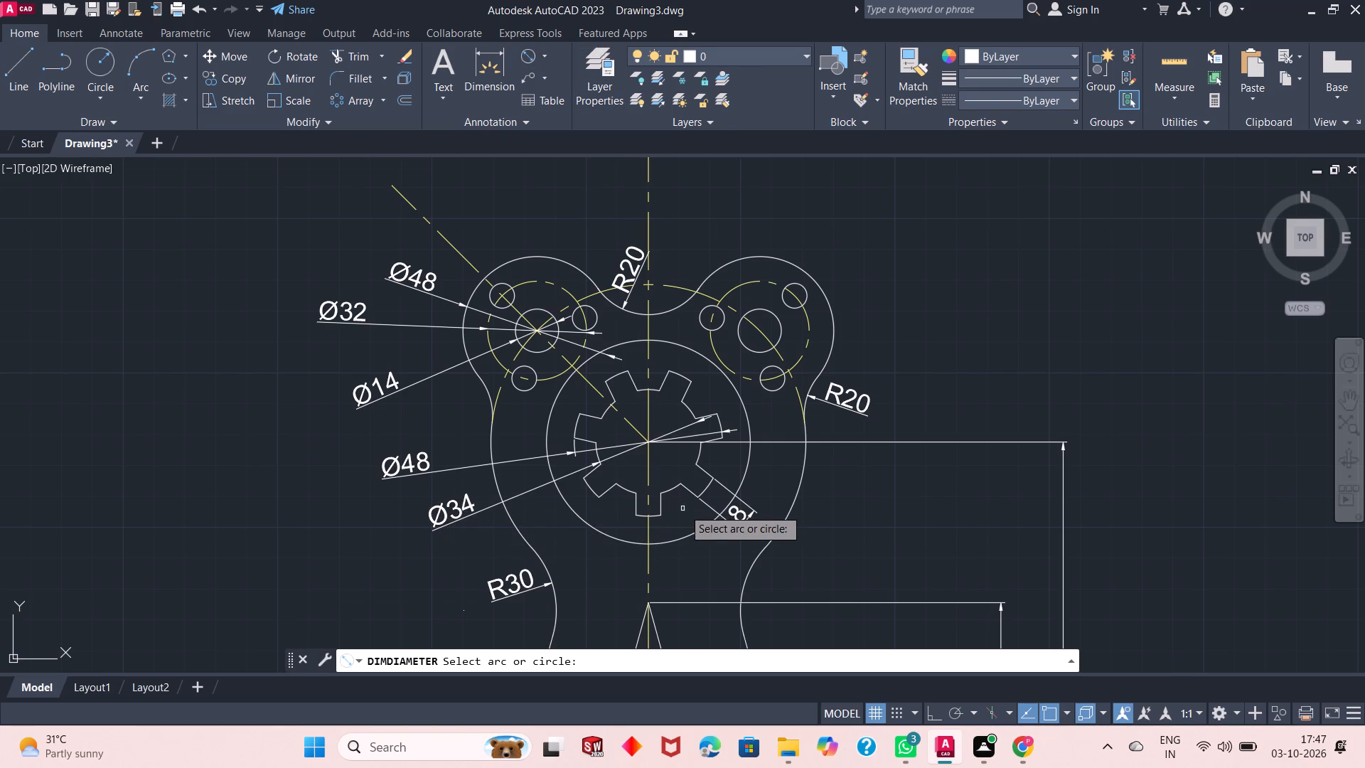
pyautogui.click(746, 468)
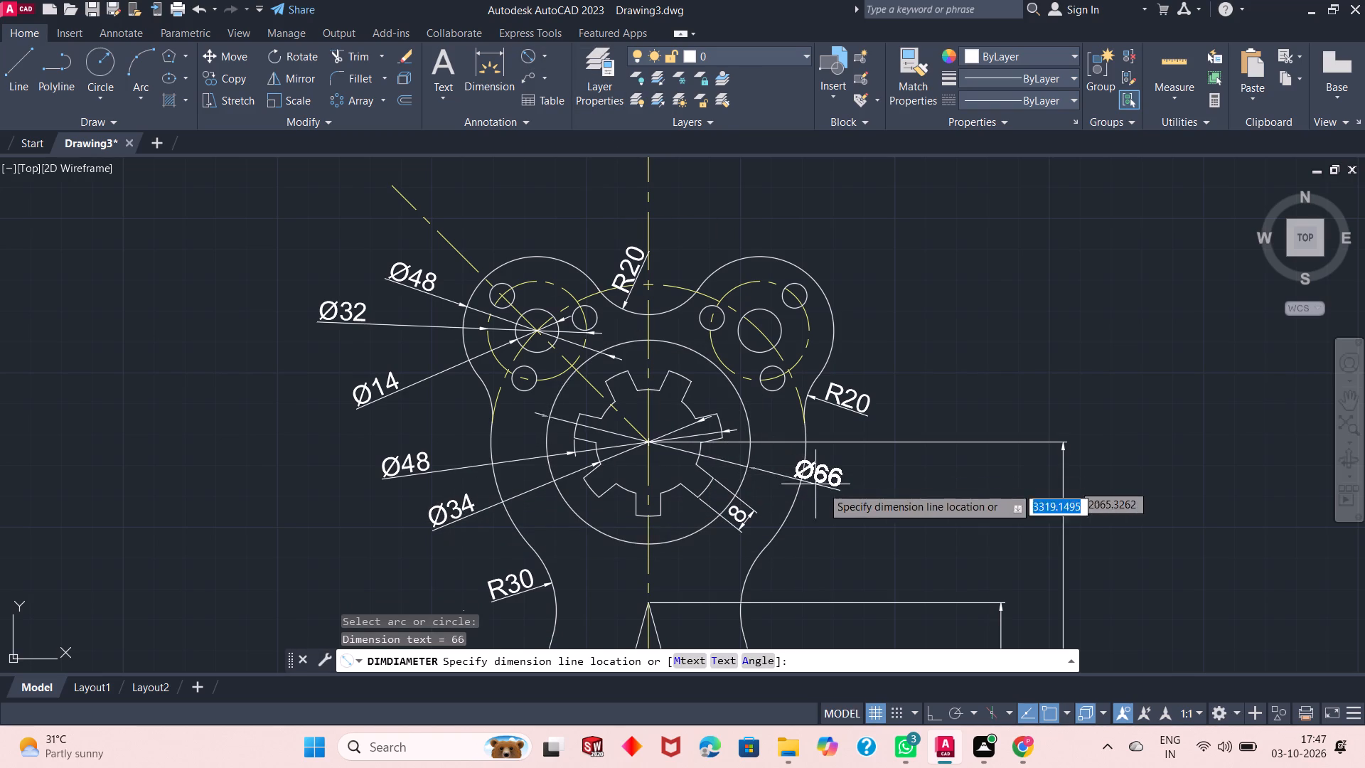
pyautogui.click(868, 511)
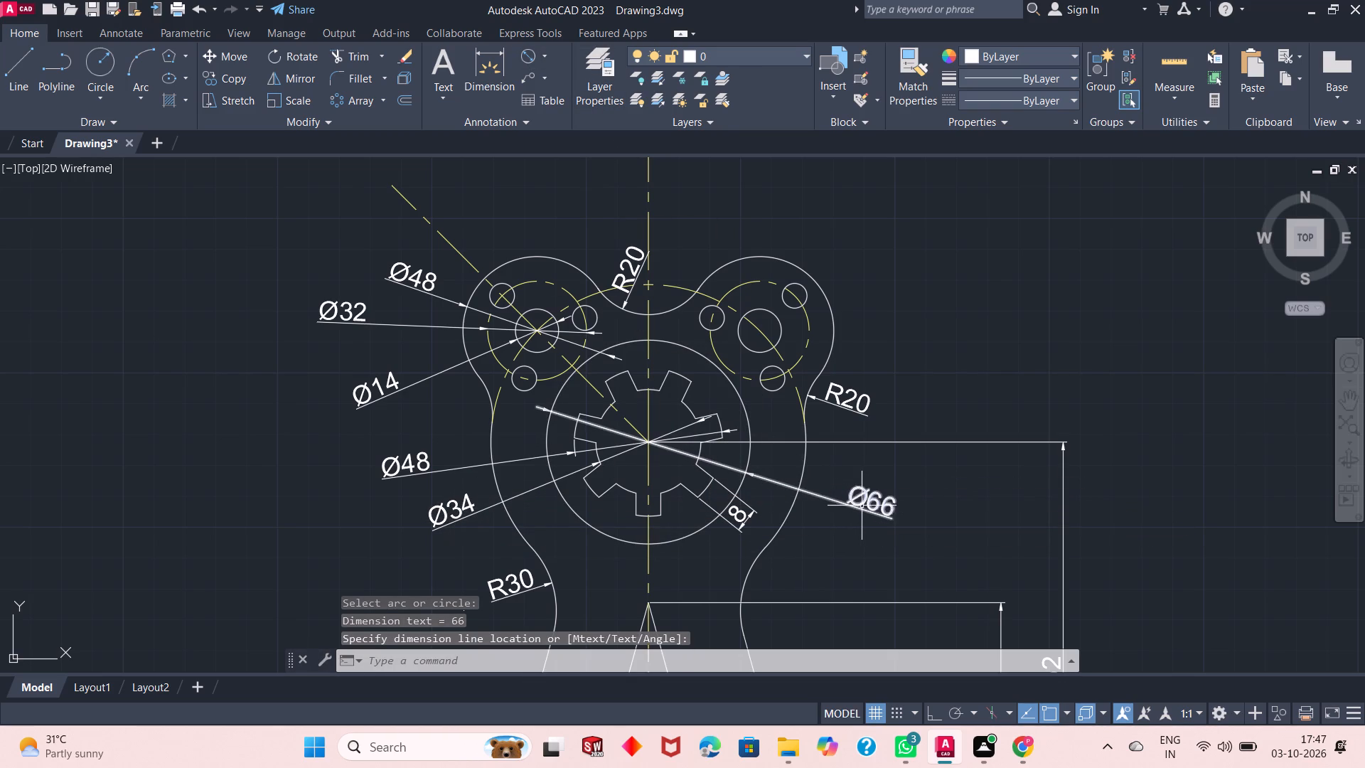
# Add a diameter dimension to the body's large right outer arc, with its text outside to the lower right of the body.
pyautogui.scroll(-1, 685, 430)
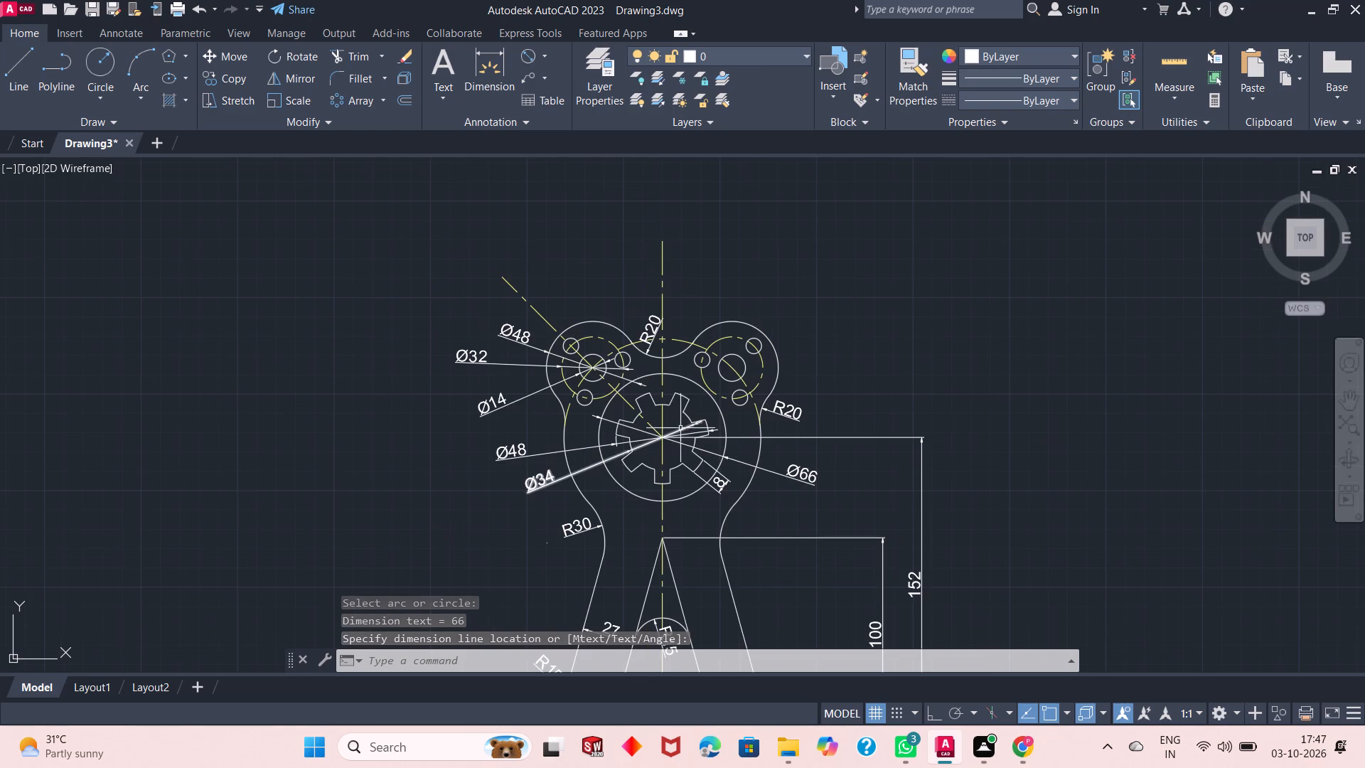
pyautogui.scroll(-1, 637, 337)
pyautogui.scroll(1, 641, 441)
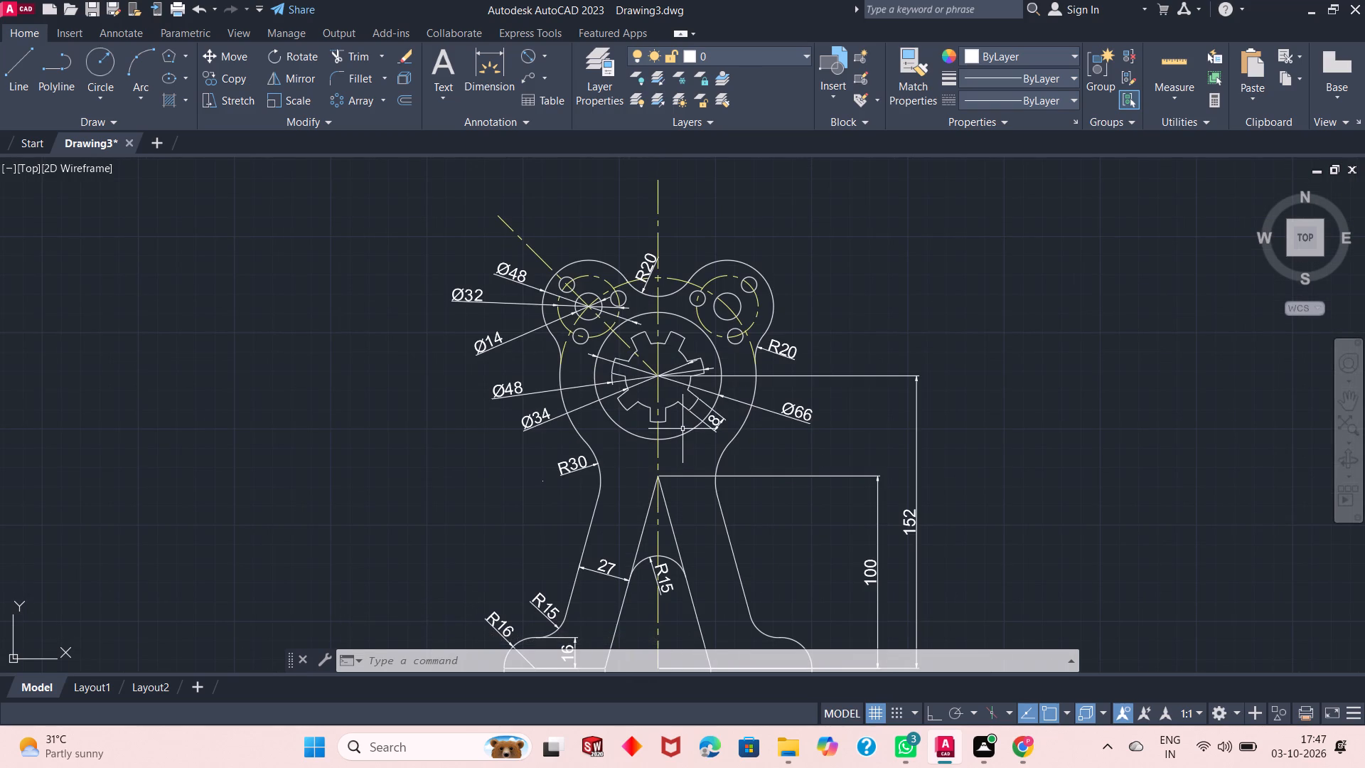
pyautogui.click(518, 57)
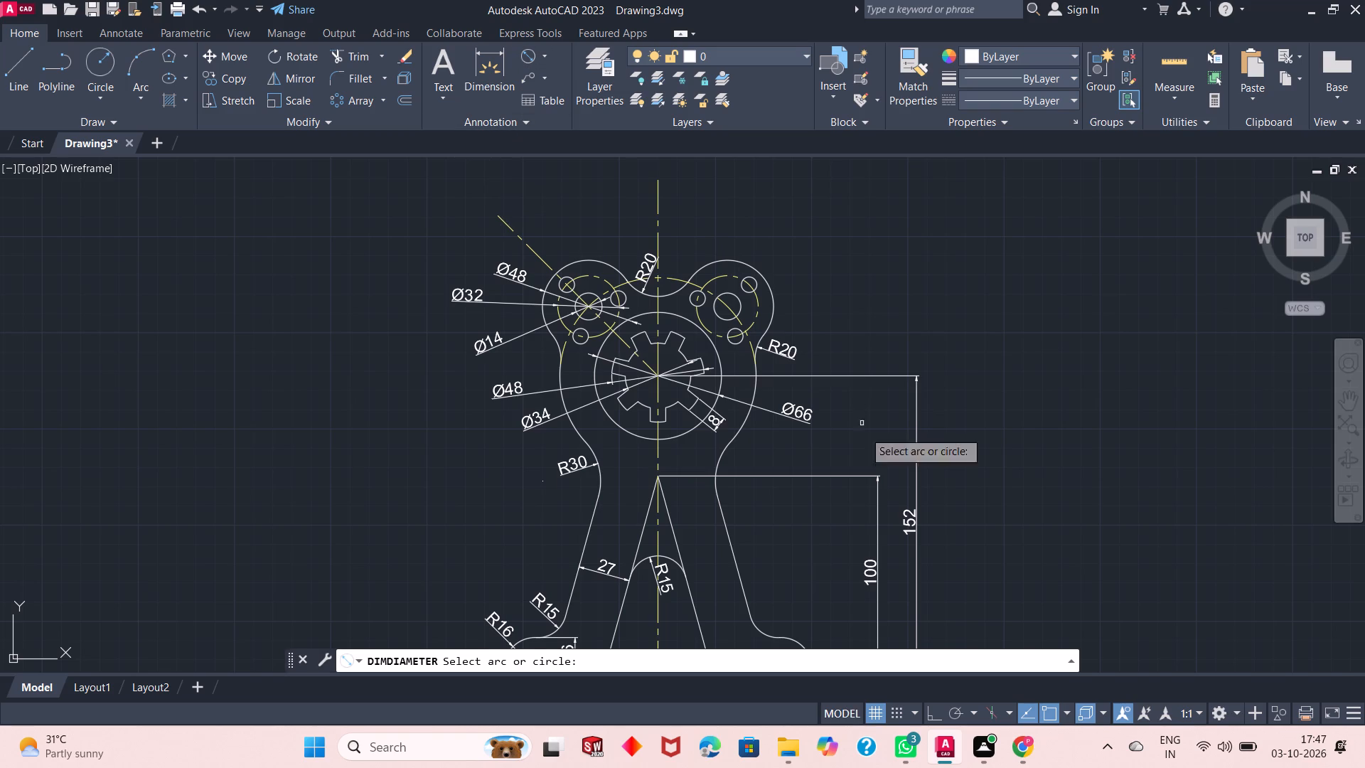
pyautogui.click(746, 420)
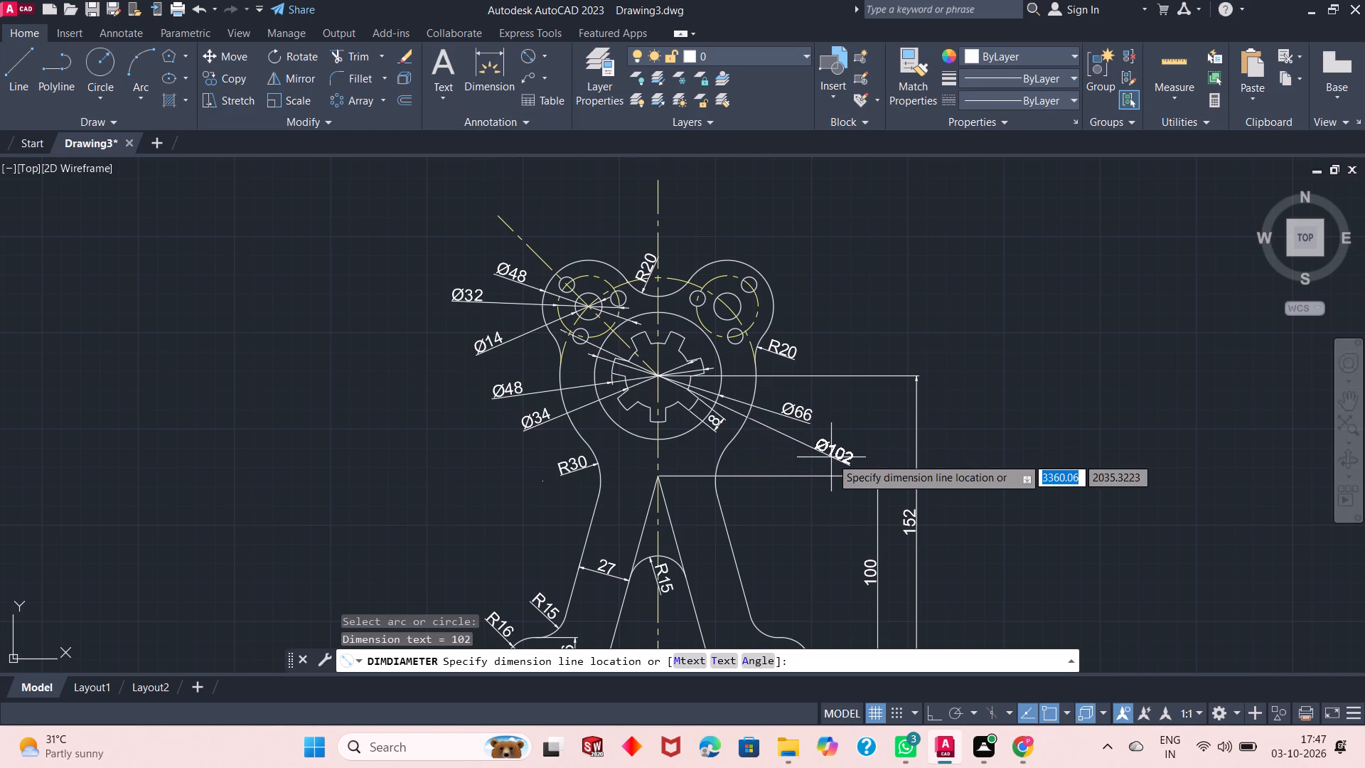
pyautogui.click(833, 461)
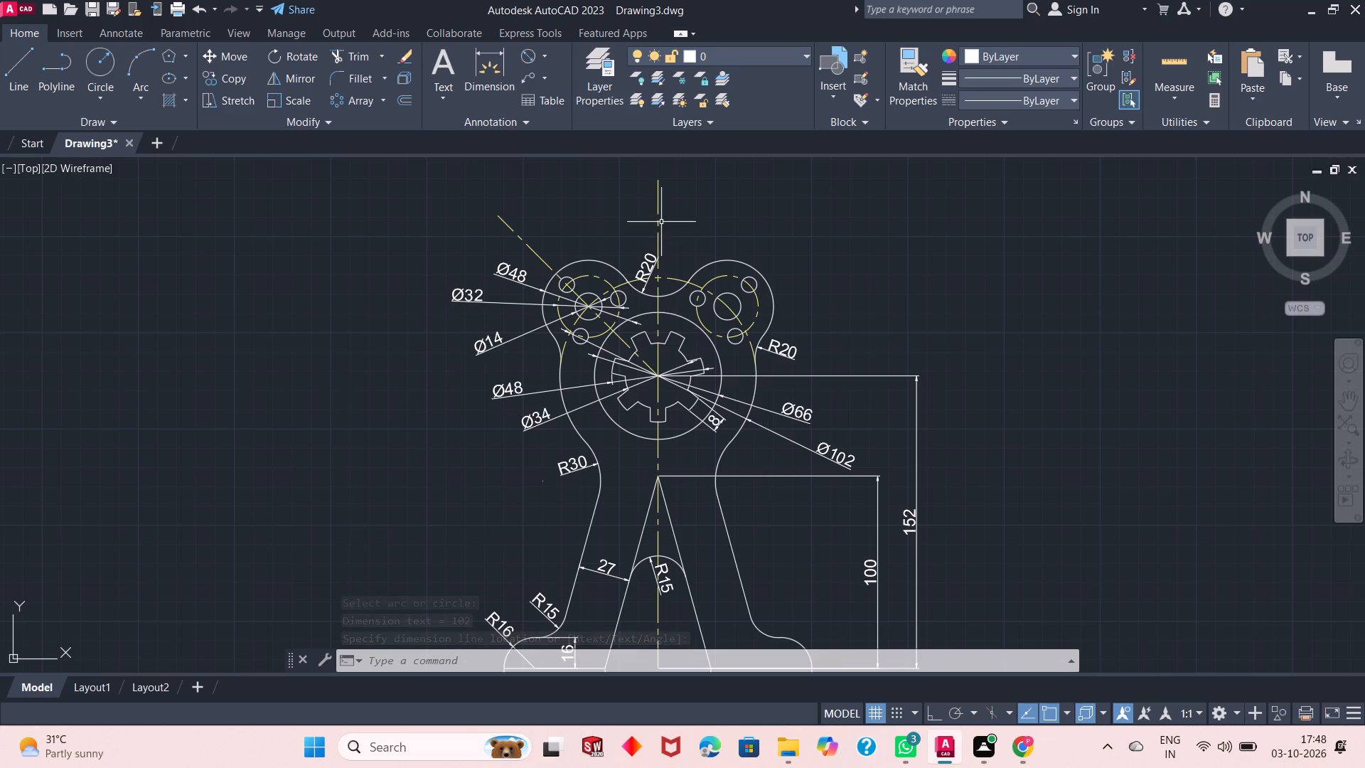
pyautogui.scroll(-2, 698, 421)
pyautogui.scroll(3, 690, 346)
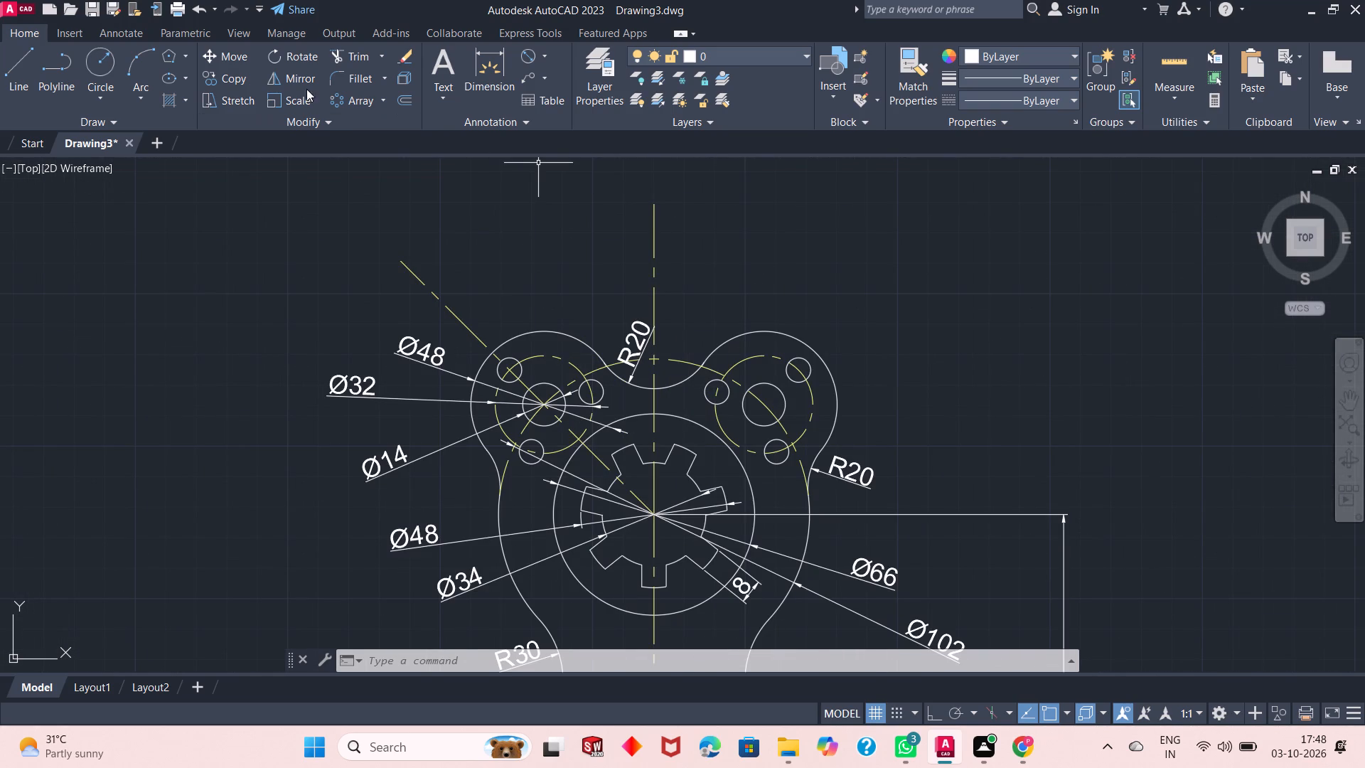
# Add an angular dimension between the vertical centerline and the left lobe's slanted centerline, with its arc above the left lobe.
pyautogui.click(542, 48)
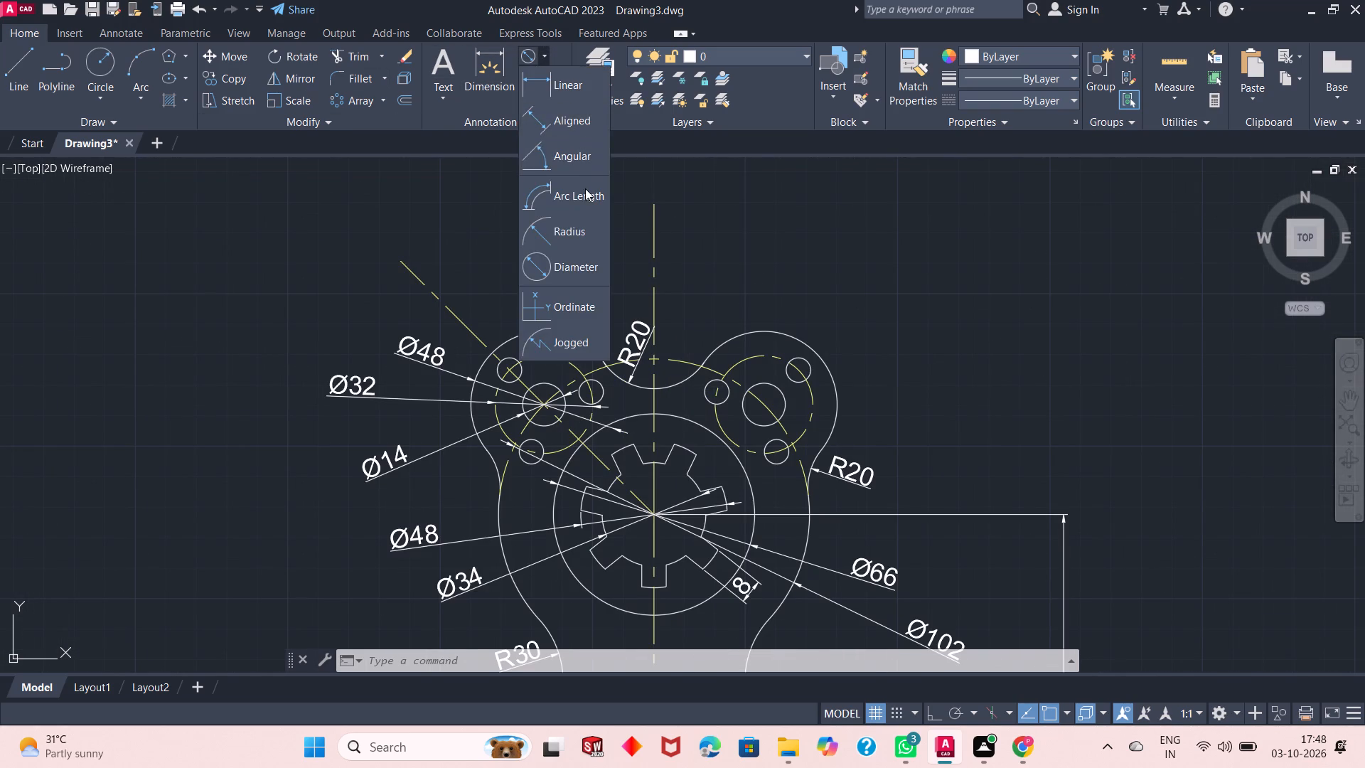
pyautogui.click(579, 166)
pyautogui.click(655, 261)
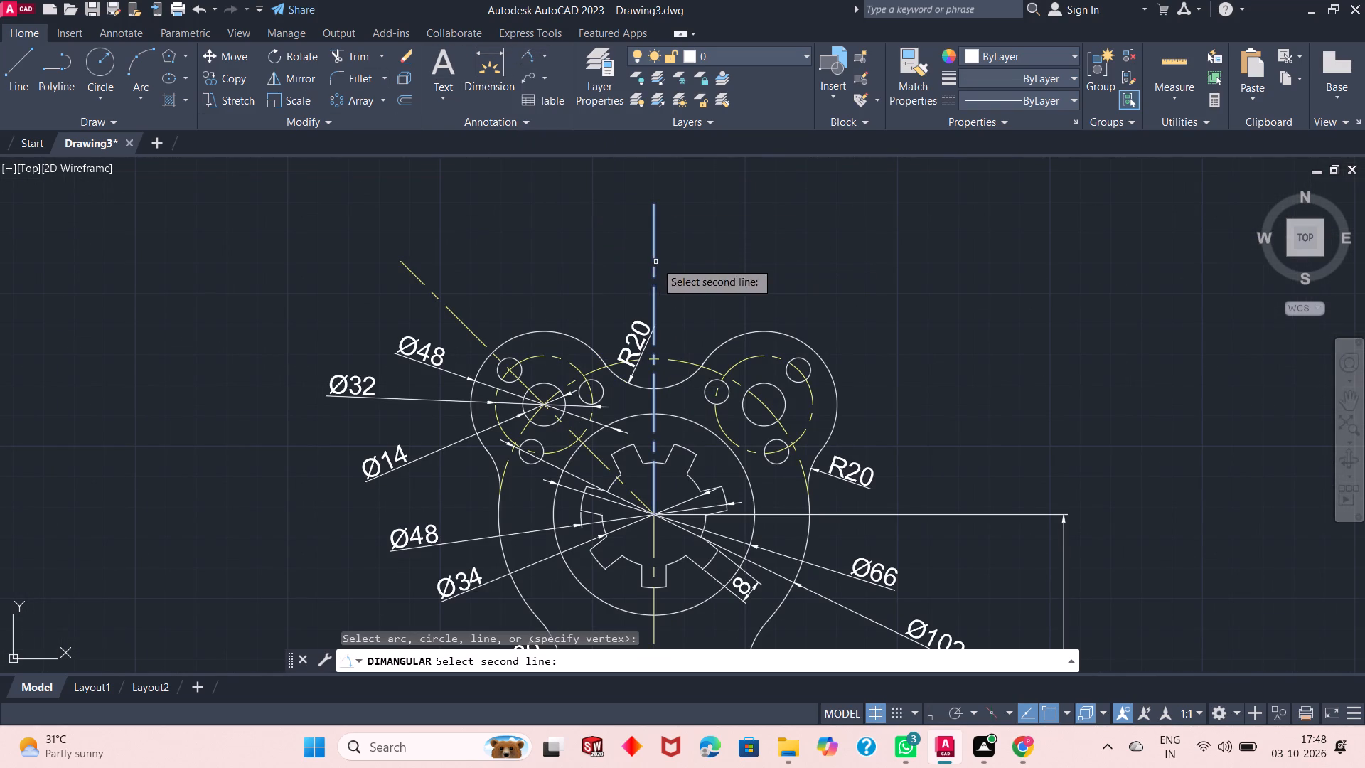
pyautogui.click(468, 325)
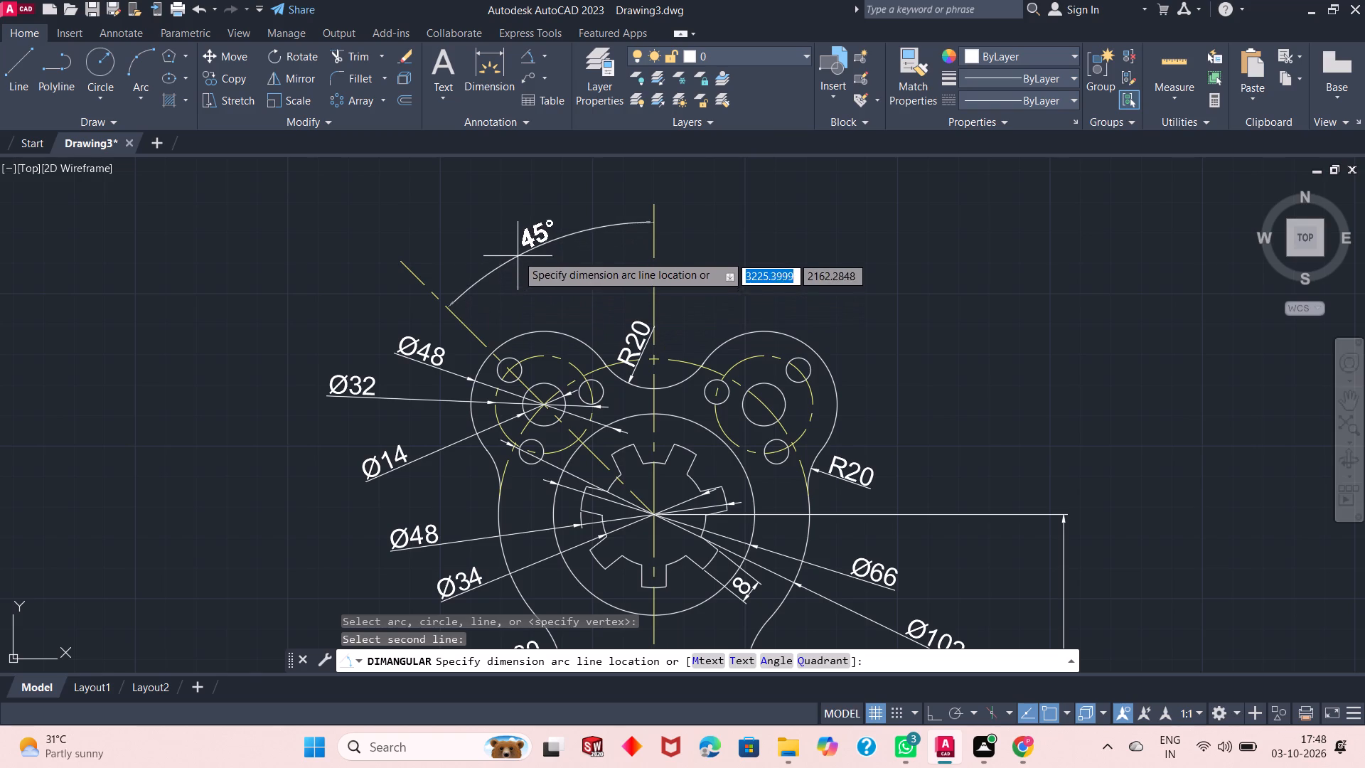
pyautogui.click(515, 252)
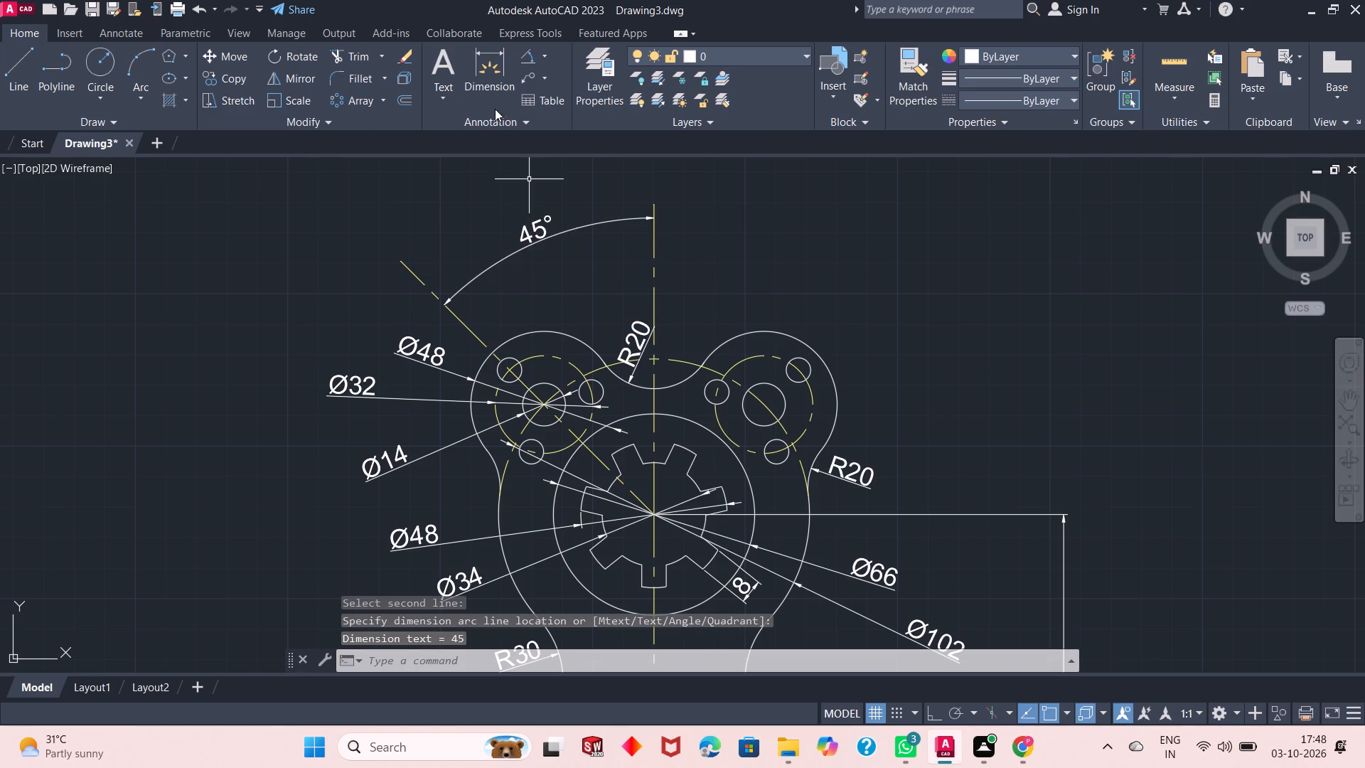
# Add a multileader from the right lobe's uppermost small hole, with the text "R4 - 6 Places" outside the lobe's upper right.
pyautogui.click(527, 82)
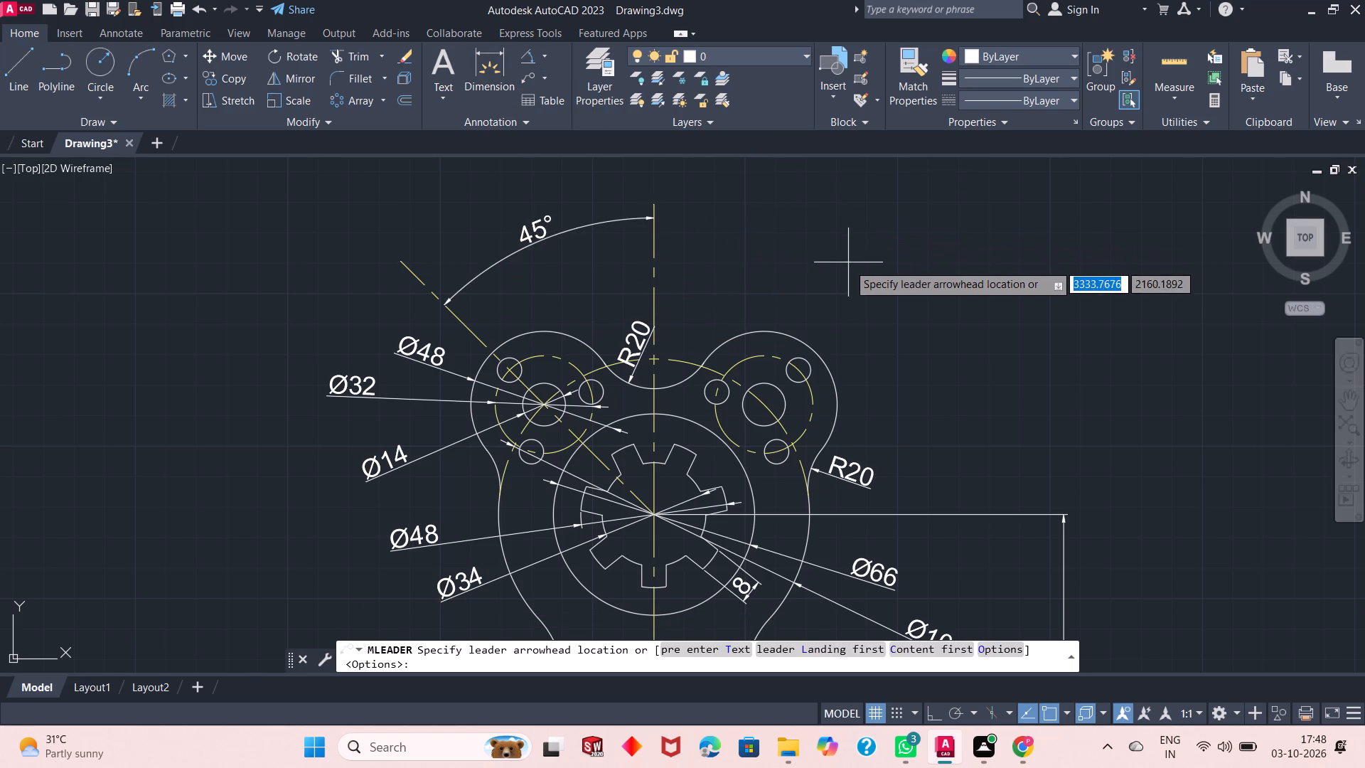
pyautogui.click(798, 362)
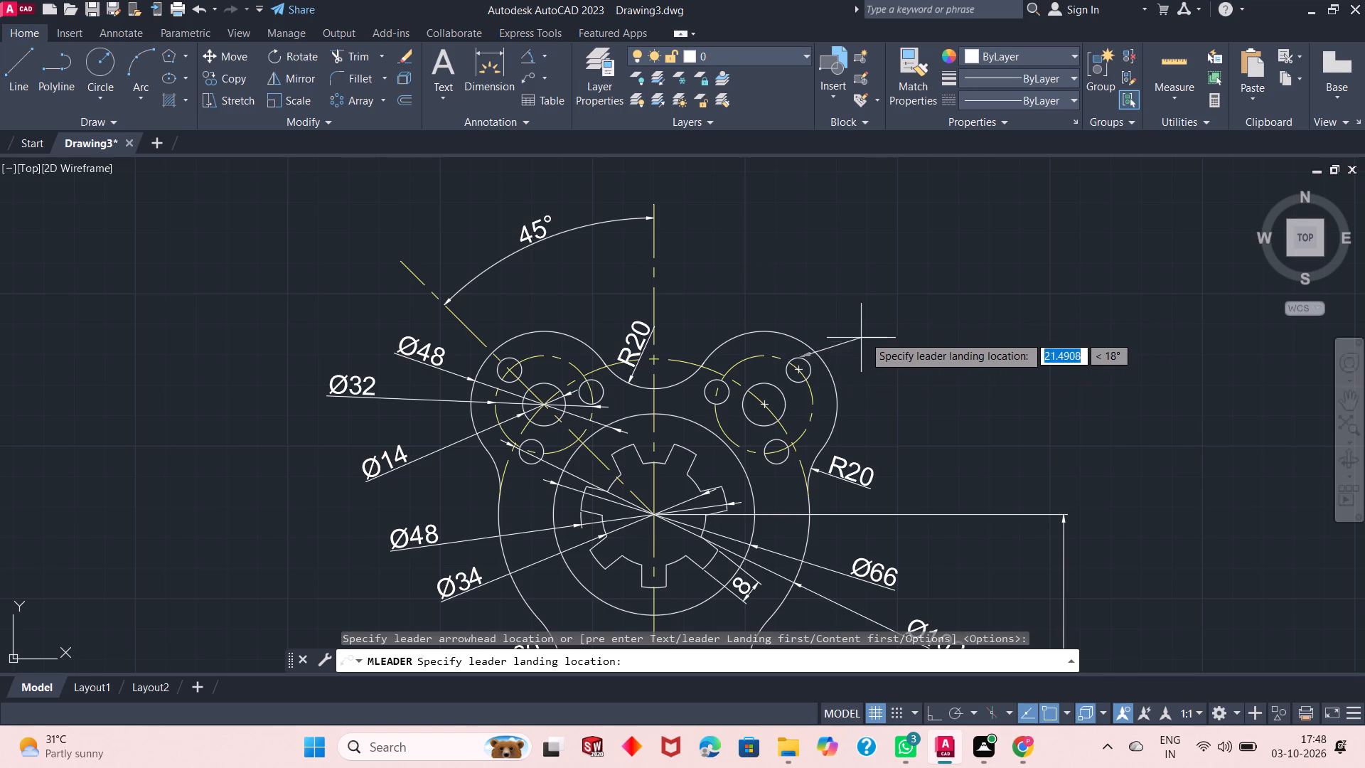
pyautogui.click(882, 323)
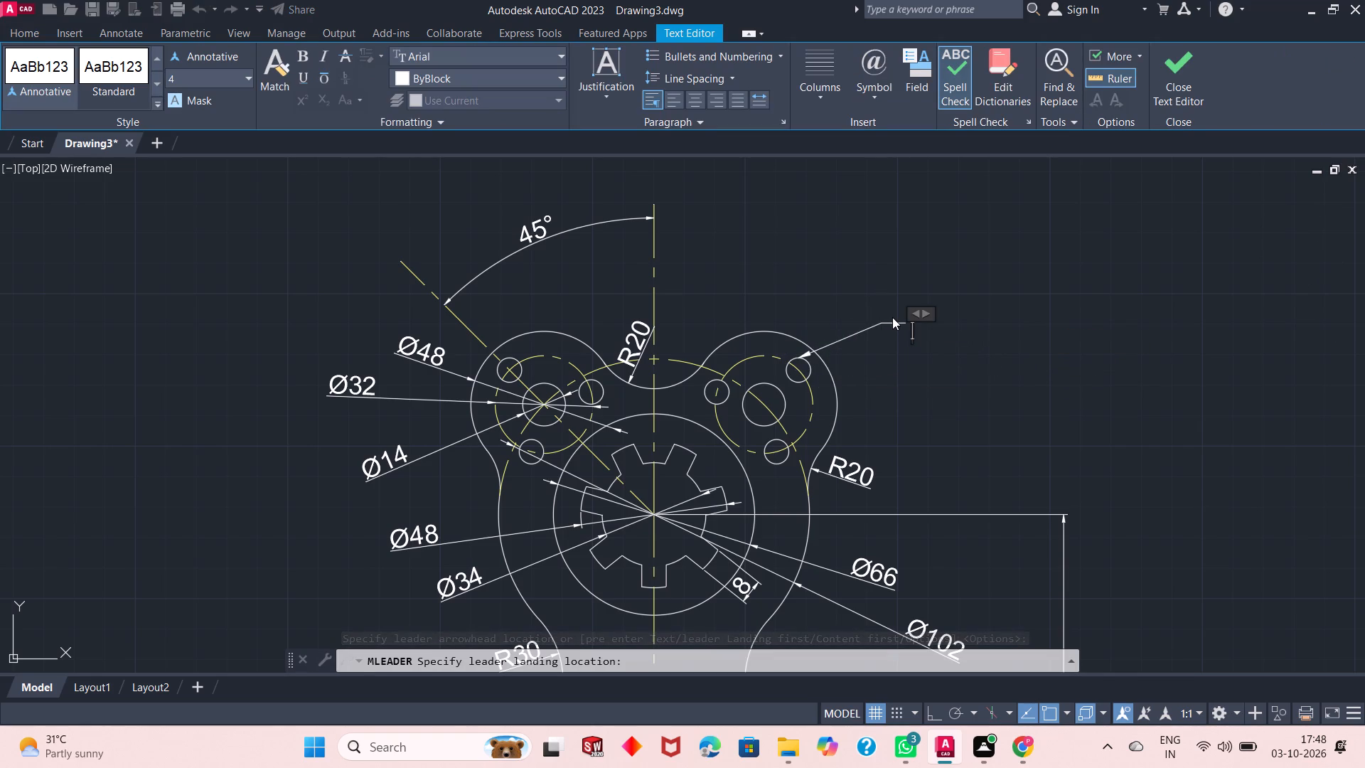
pyautogui.write('R4')
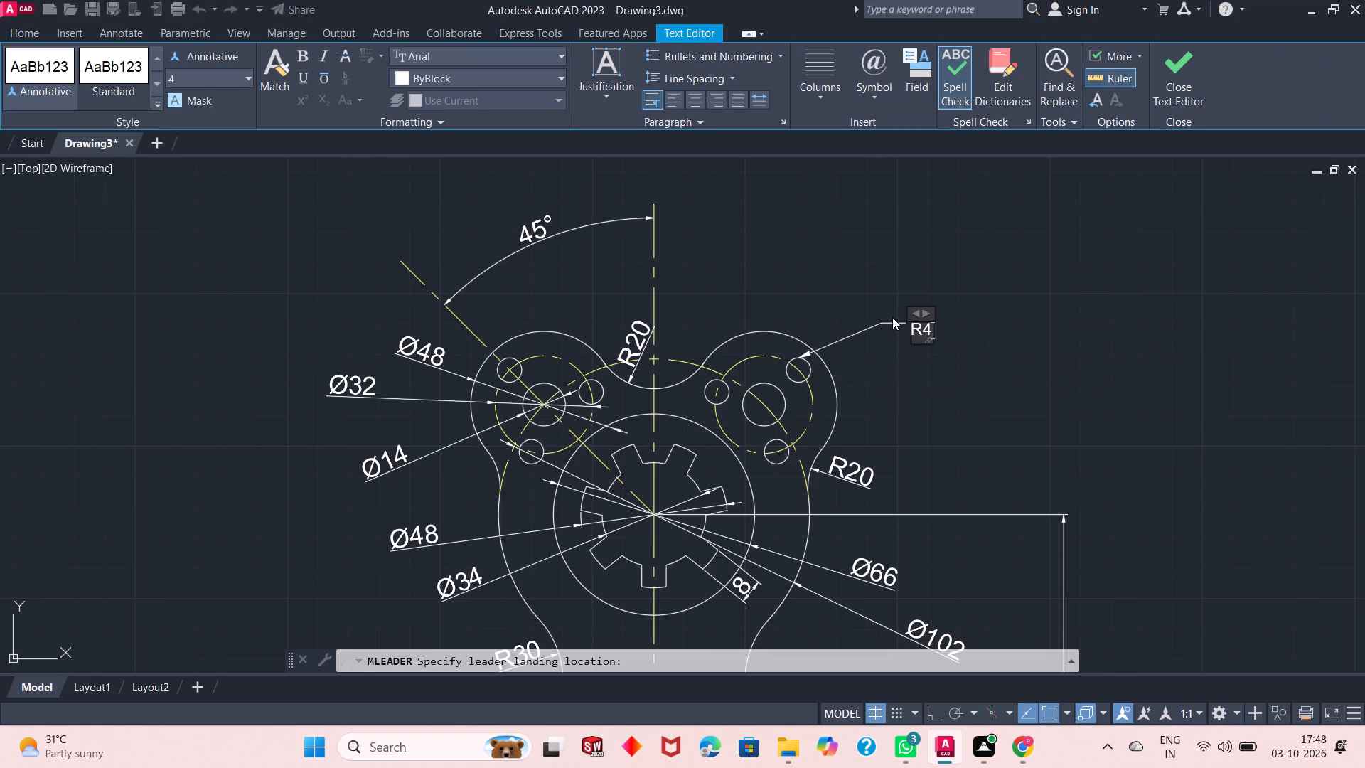
pyautogui.press('-')
pyautogui.press('BackSpace')
pyautogui.press('space')
pyautogui.write('=')
pyautogui.press('BackSpace')
pyautogui.write('-')
pyautogui.press('space')
pyautogui.press('6')
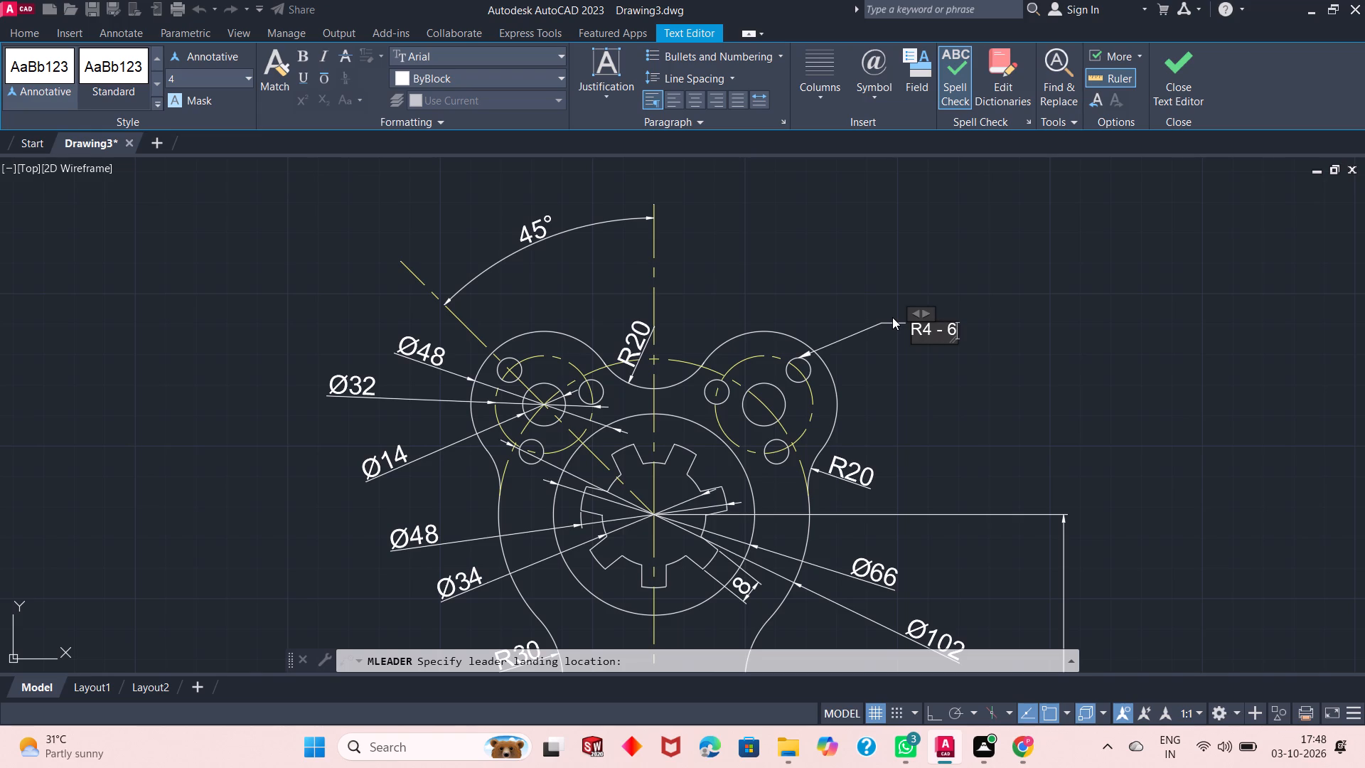
pyautogui.press('p')
pyautogui.press('BackSpace')
pyautogui.press('space')
pyautogui.write('Places')
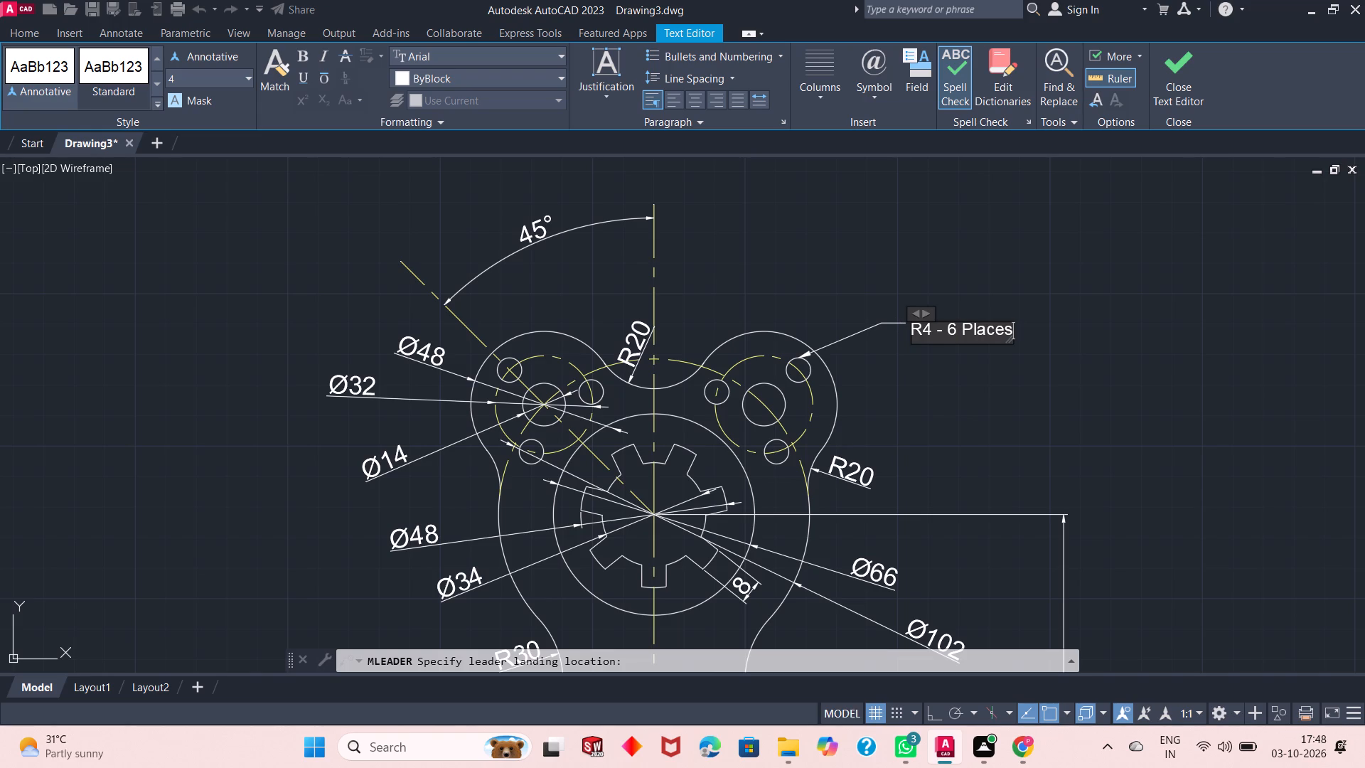
pyautogui.click(1181, 77)
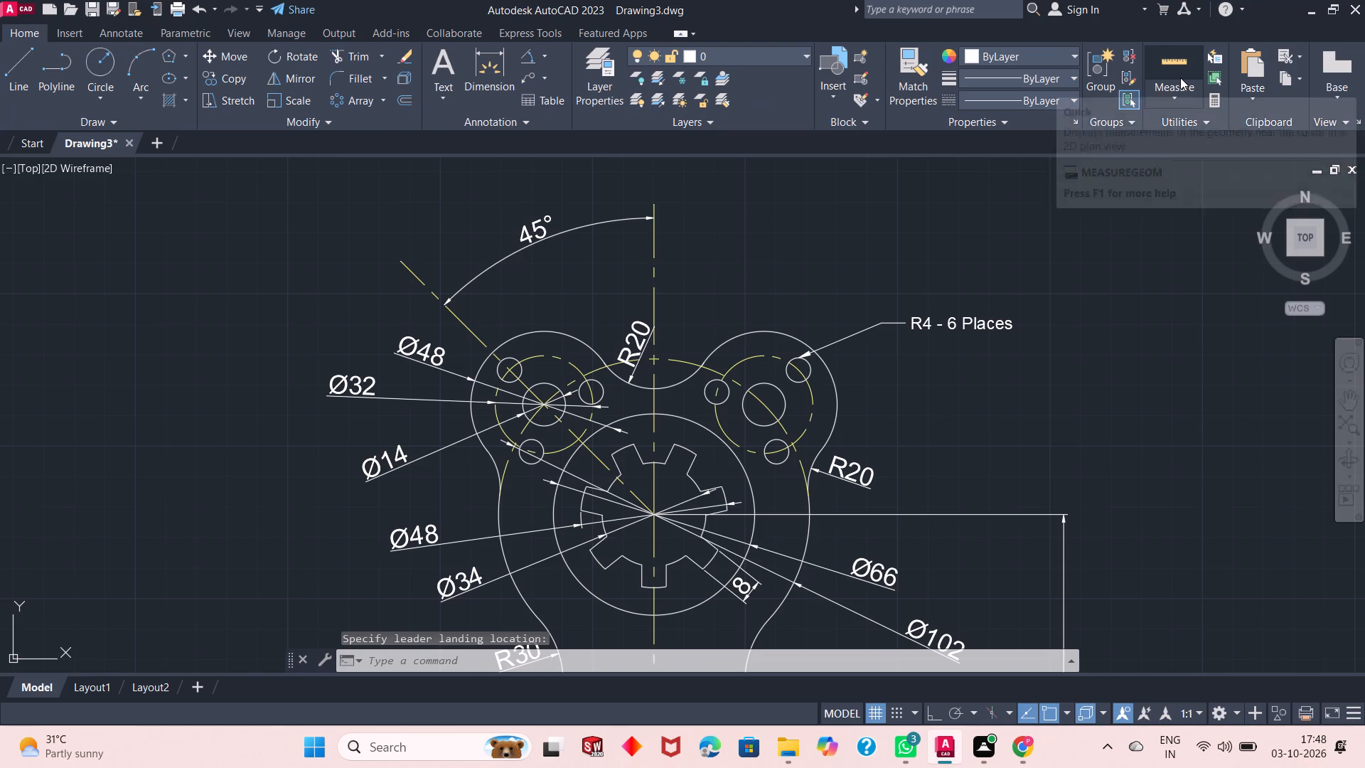
# Examine the whole part and its dimensions for completeness.
pyautogui.scroll(-3, 726, 358)
pyautogui.scroll(1, 710, 438)
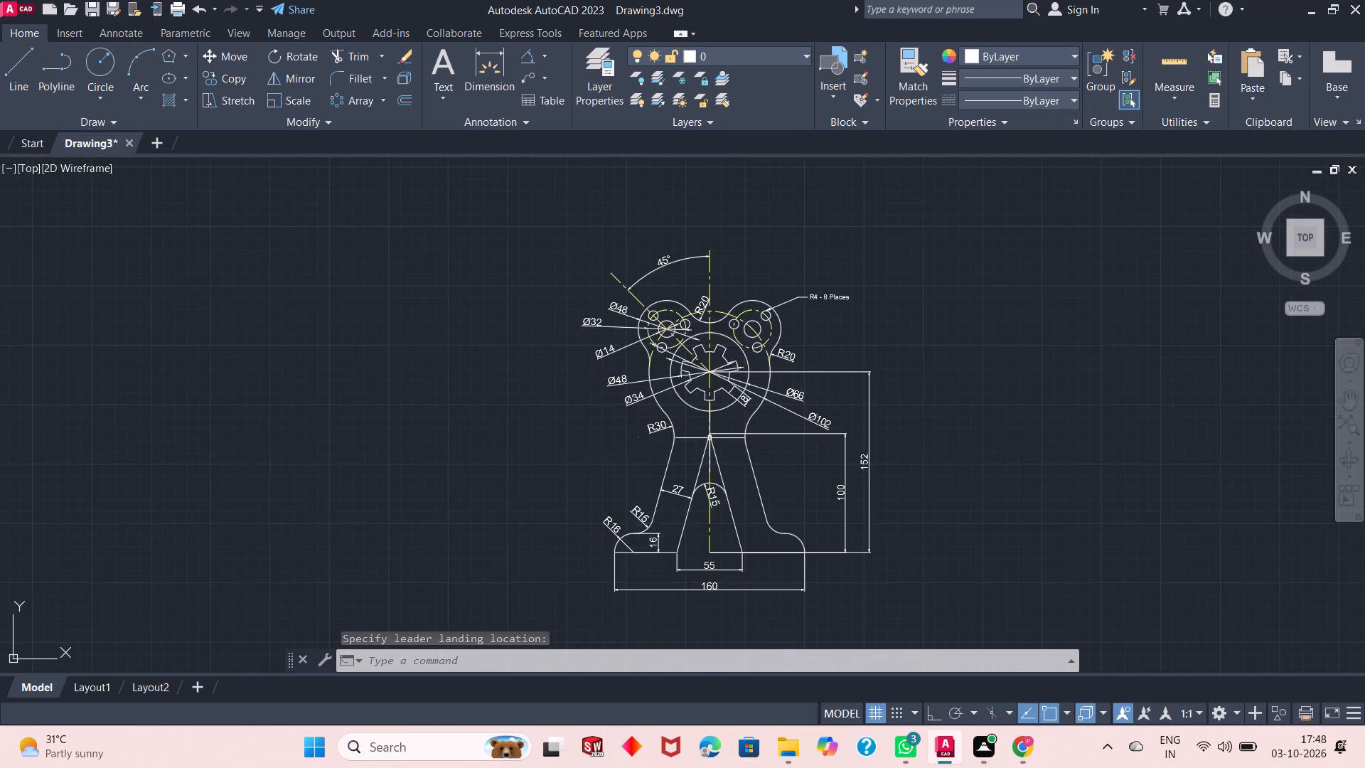
pyautogui.scroll(1, 710, 438)
pyautogui.scroll(-1, 713, 429)
pyautogui.scroll(1, 713, 429)
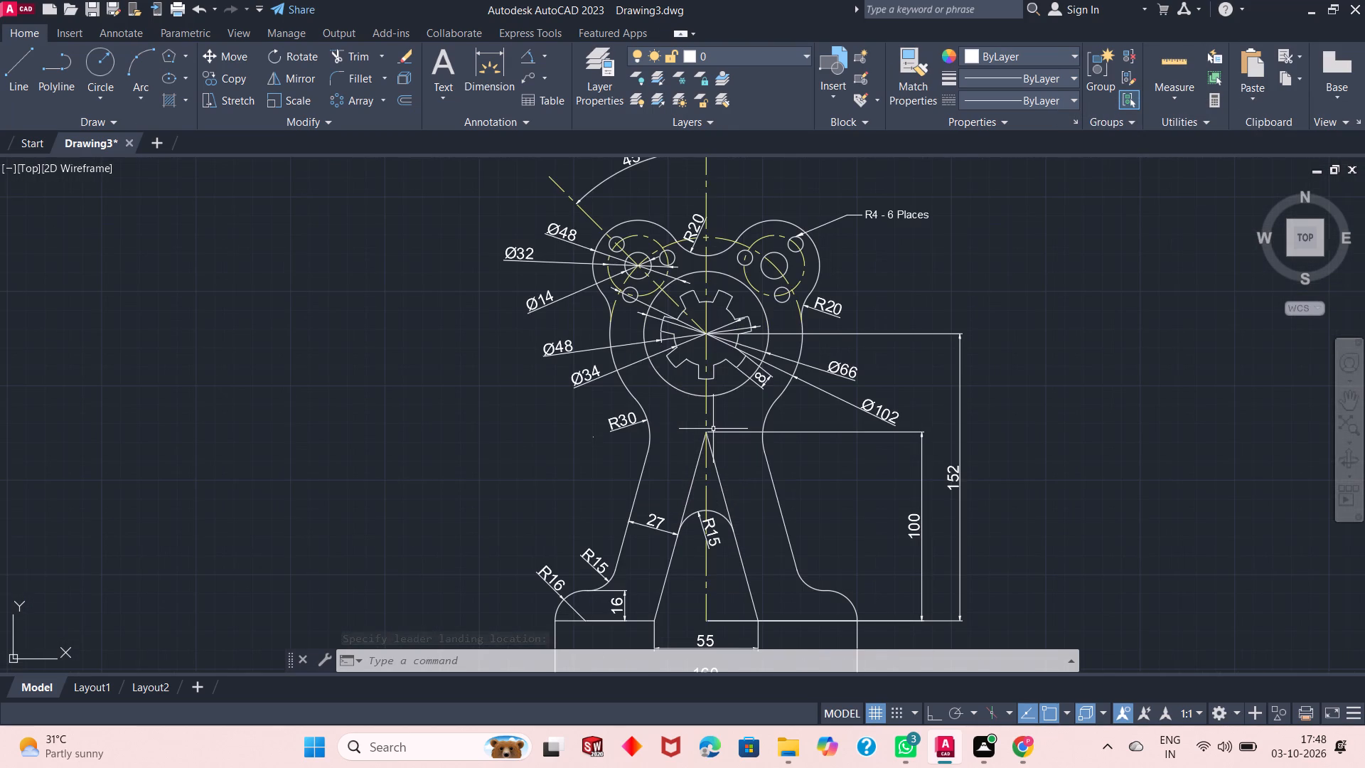
pyautogui.scroll(-1, 720, 358)
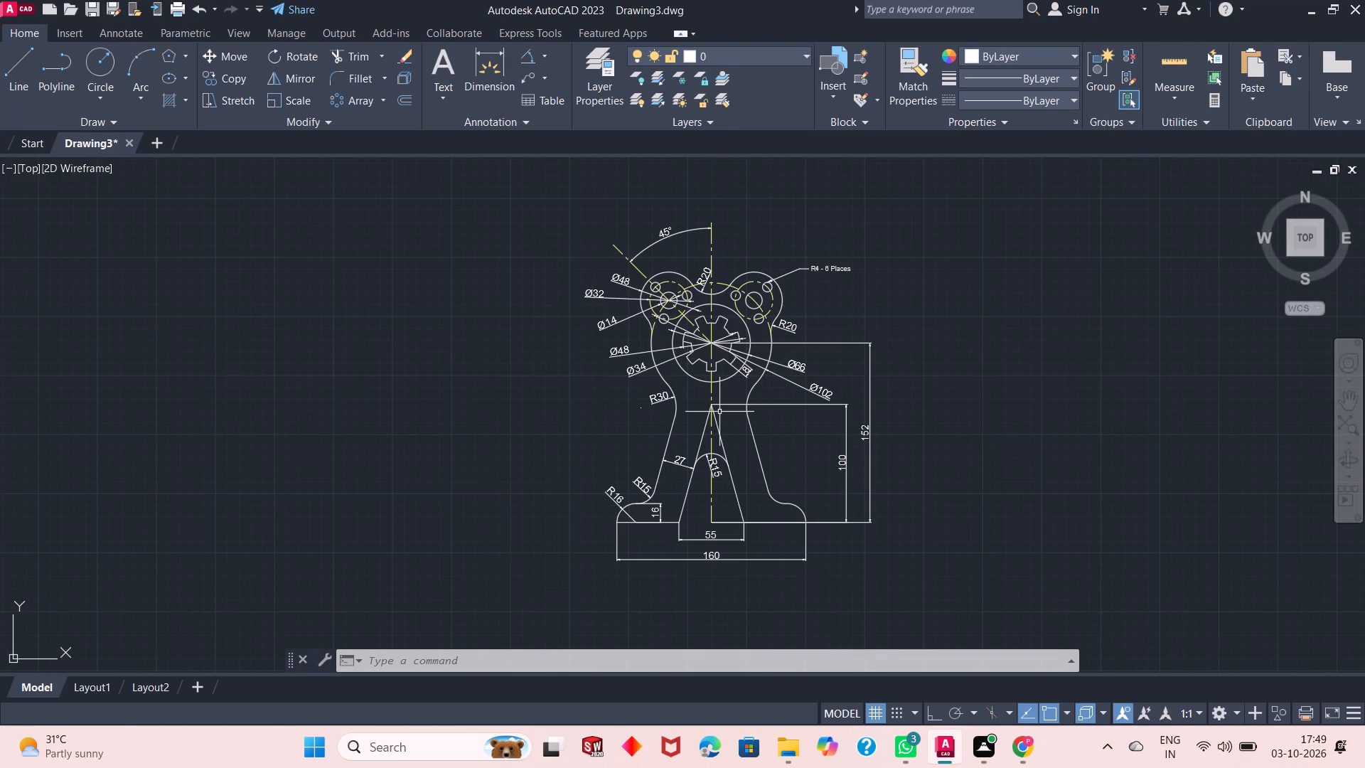
pyautogui.scroll(1, 719, 412)
pyautogui.scroll(-1, 719, 412)
pyautogui.scroll(1, 722, 368)
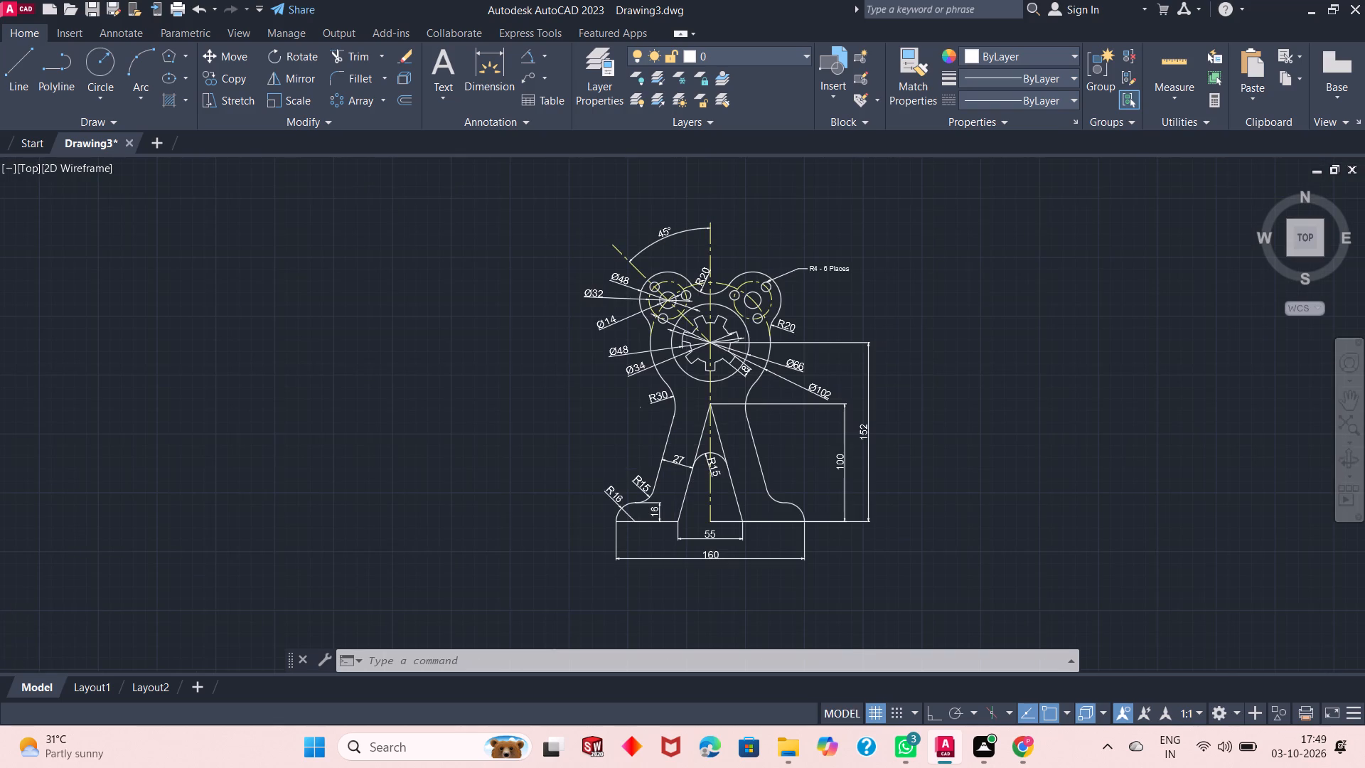
pyautogui.scroll(-1, 721, 376)
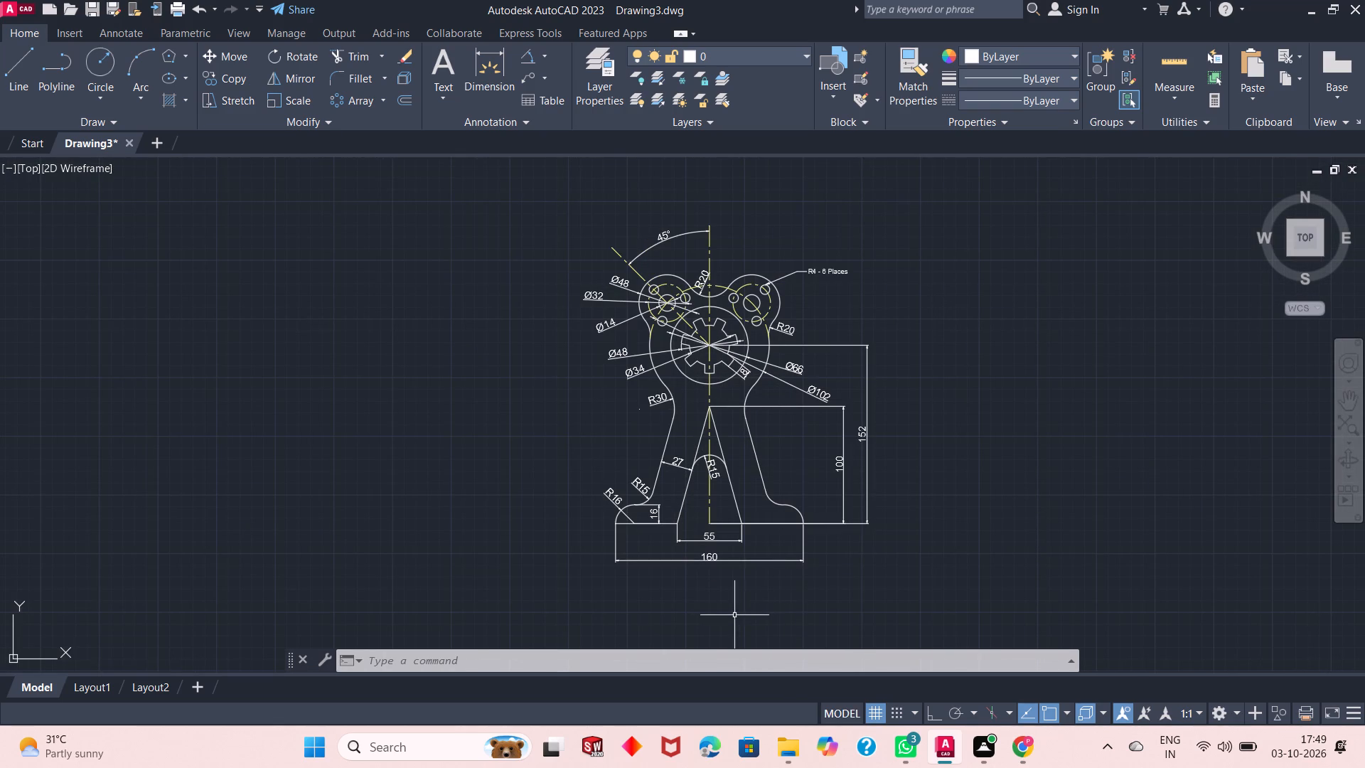
# Turn off log file recording with the LOGFILEOFF command.
pyautogui.click(493, 658)
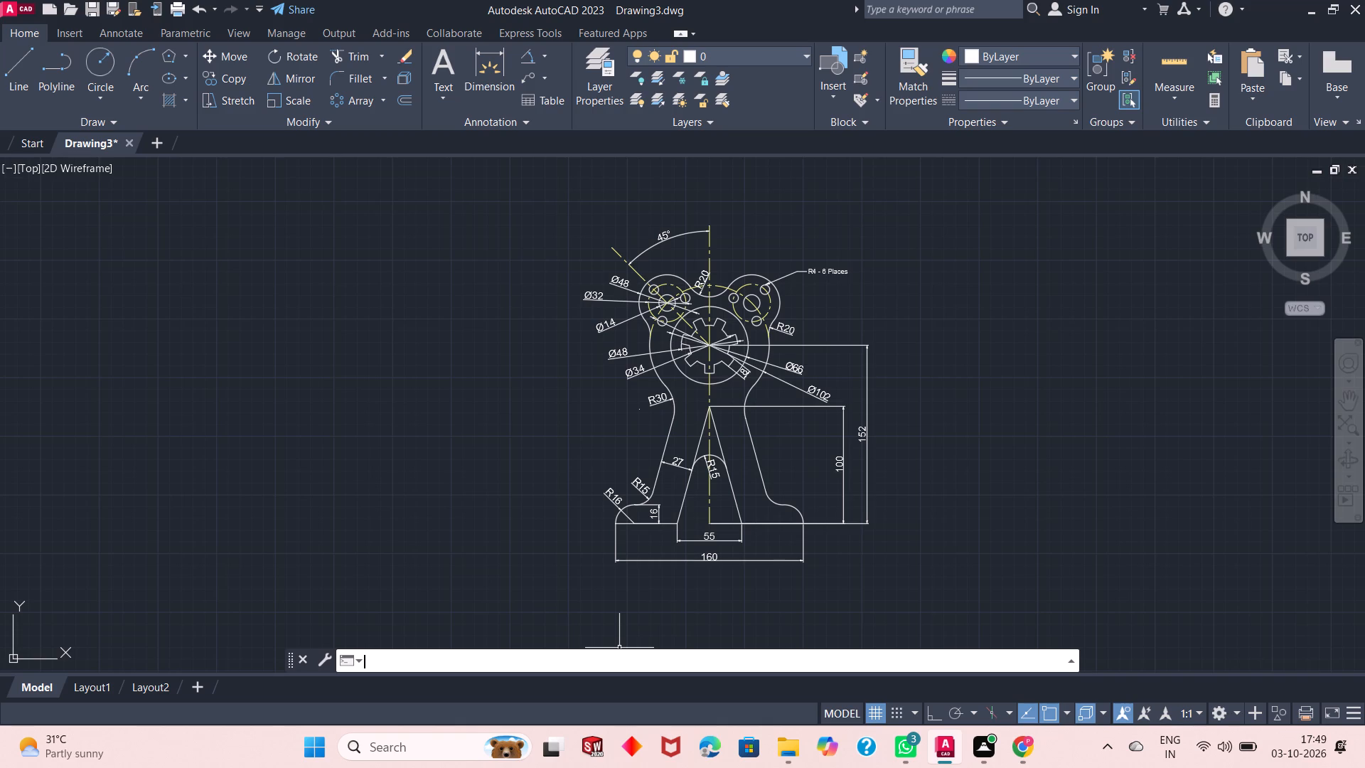
pyautogui.write('lo')
pyautogui.press('g')
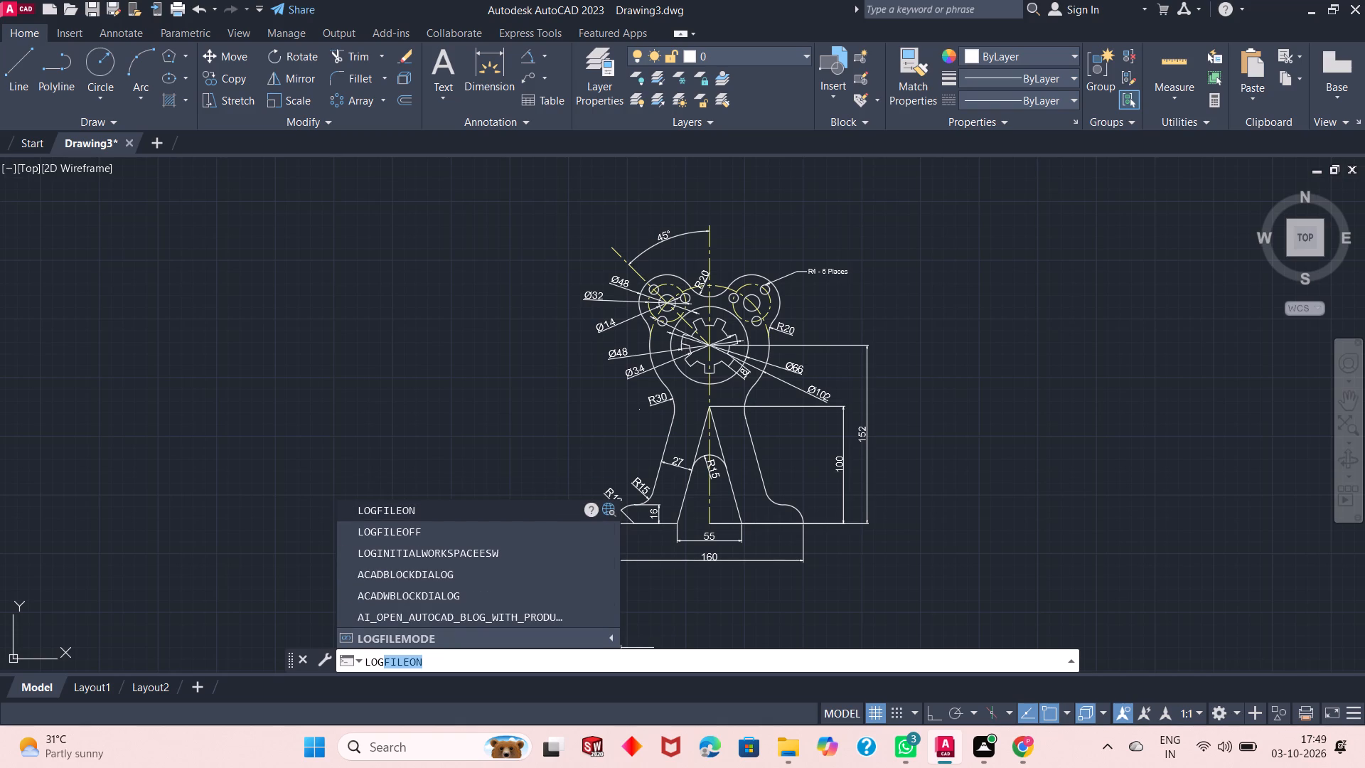
pyautogui.click(423, 538)
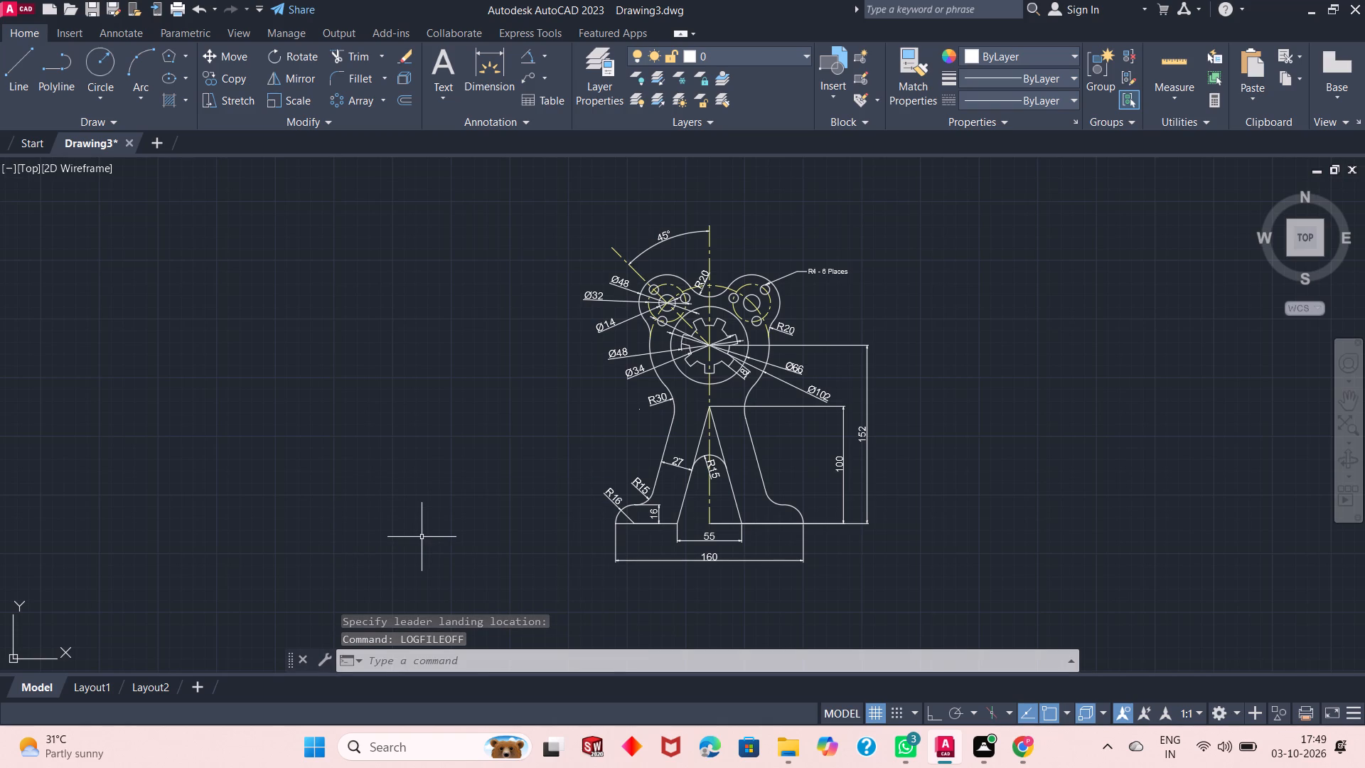
# Save the drawing in the OneDrive folder as Gear housing, checking the reference image's name in the Downloads folder.
pyautogui.hotkey('ctrl', 's')
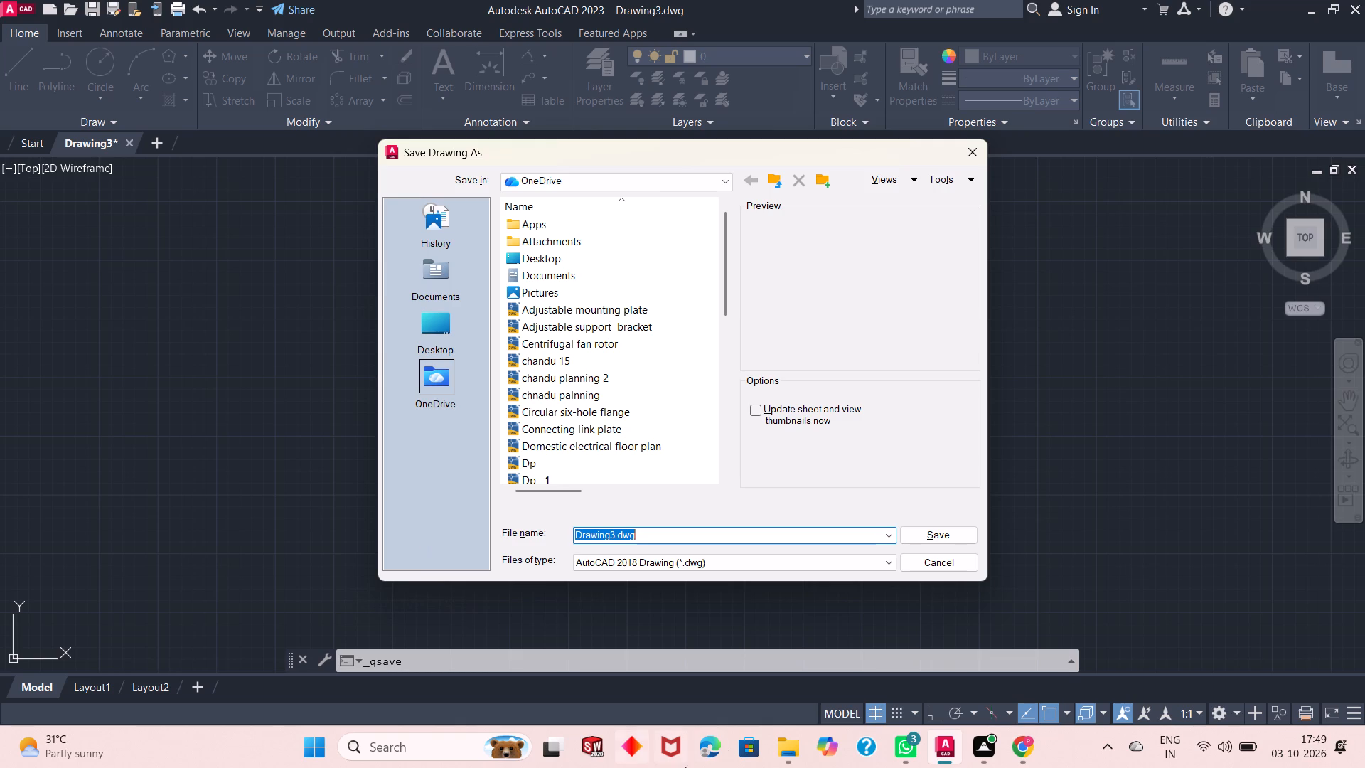
pyautogui.click(787, 748)
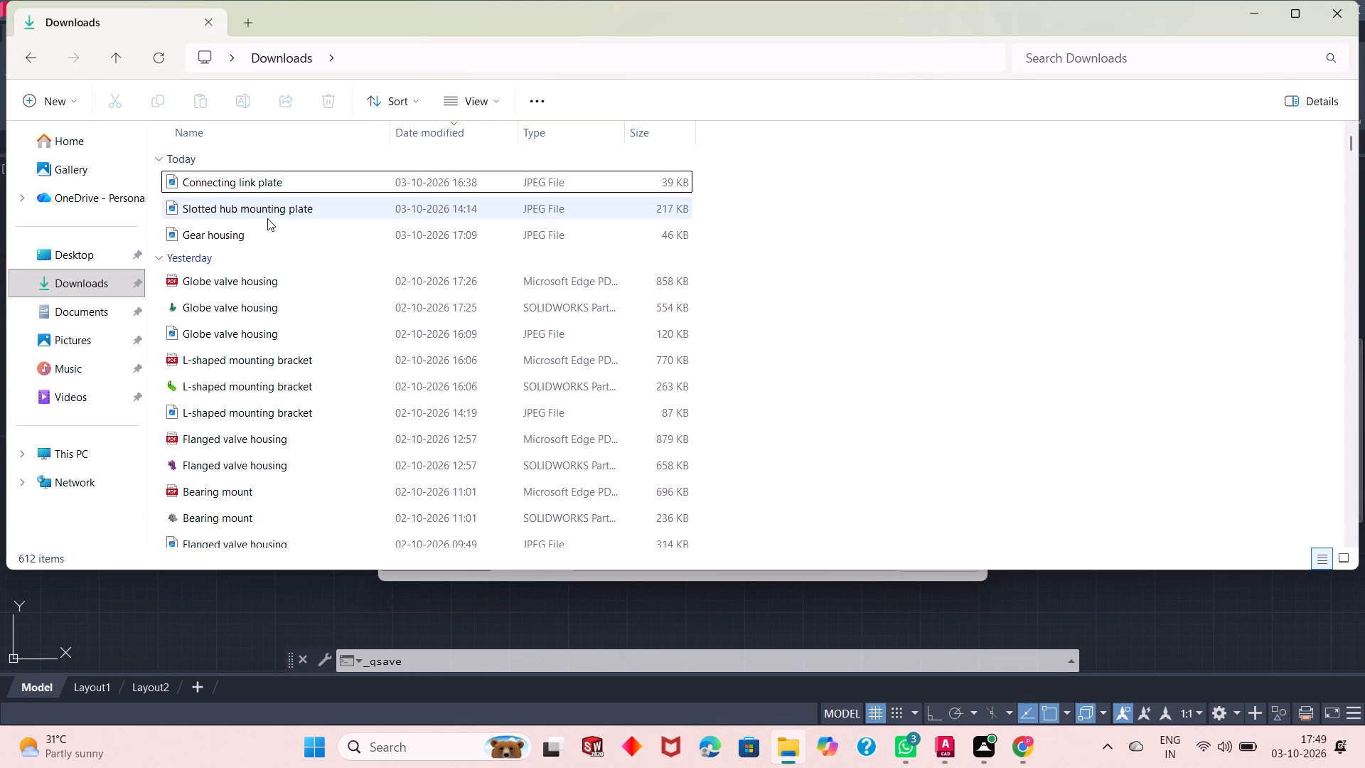
pyautogui.click(79, 279)
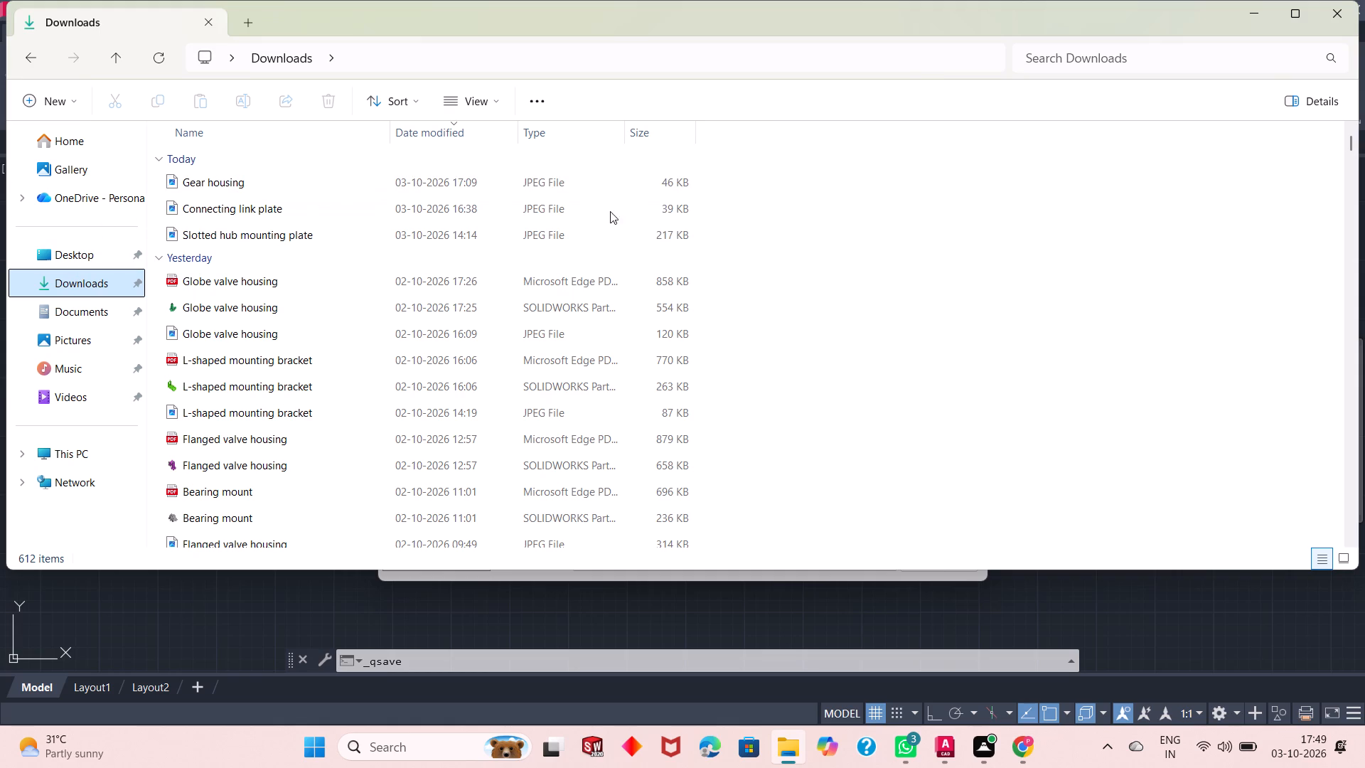
pyautogui.click(1253, 11)
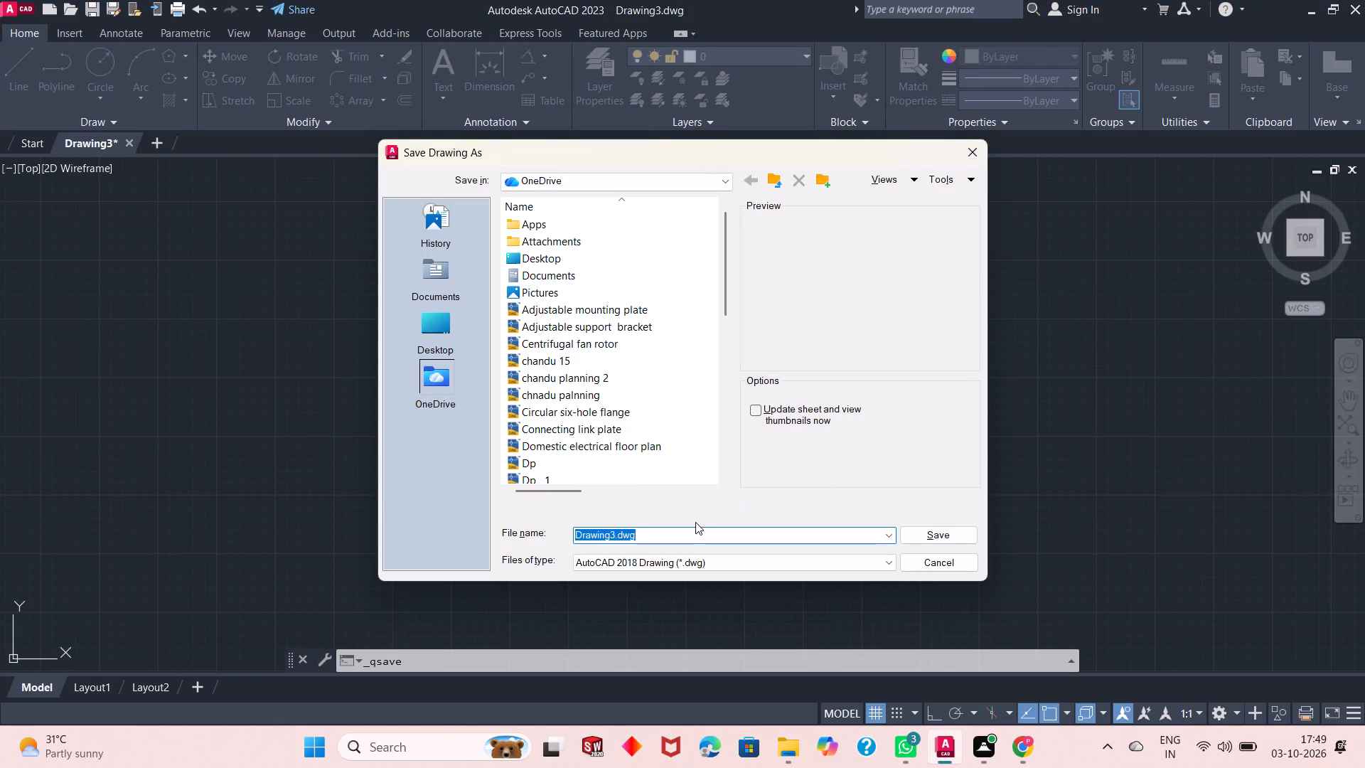
pyautogui.write('Gear housing')
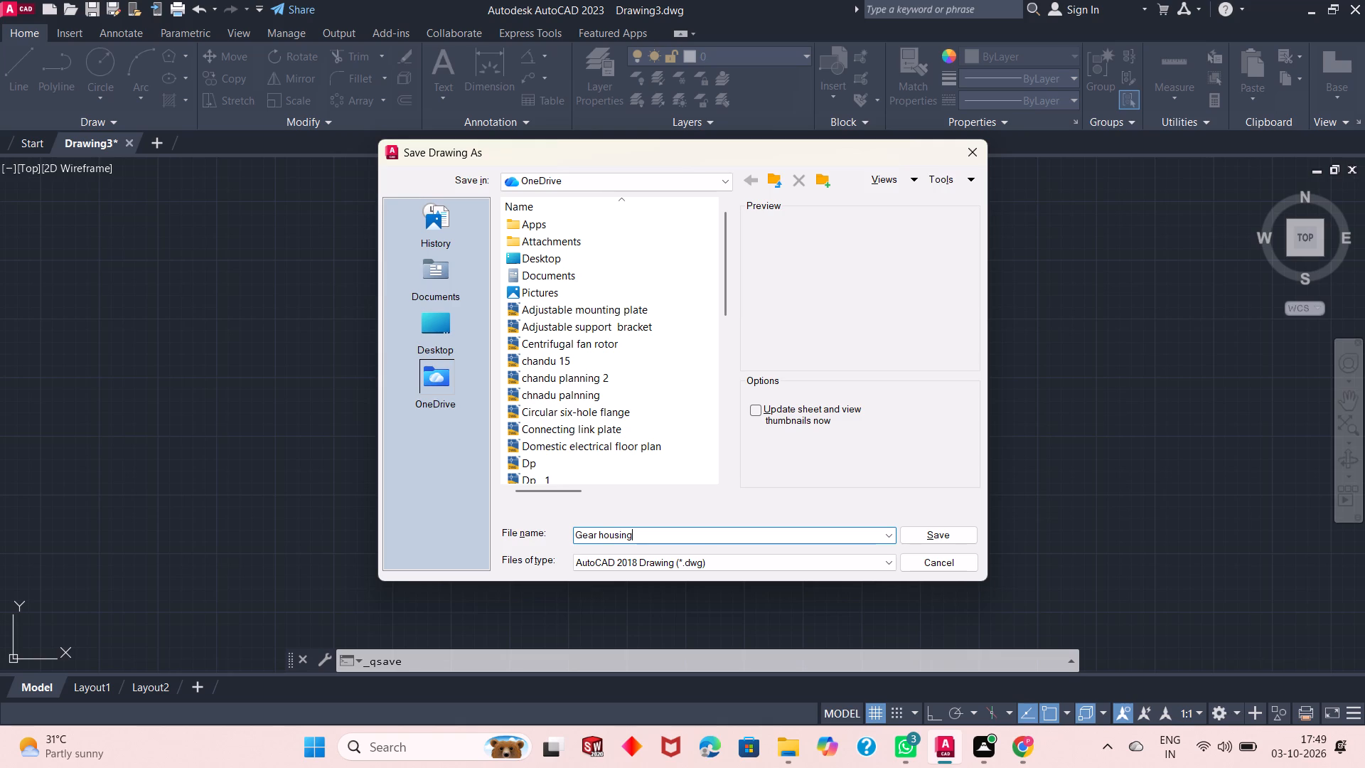
pyautogui.click(433, 382)
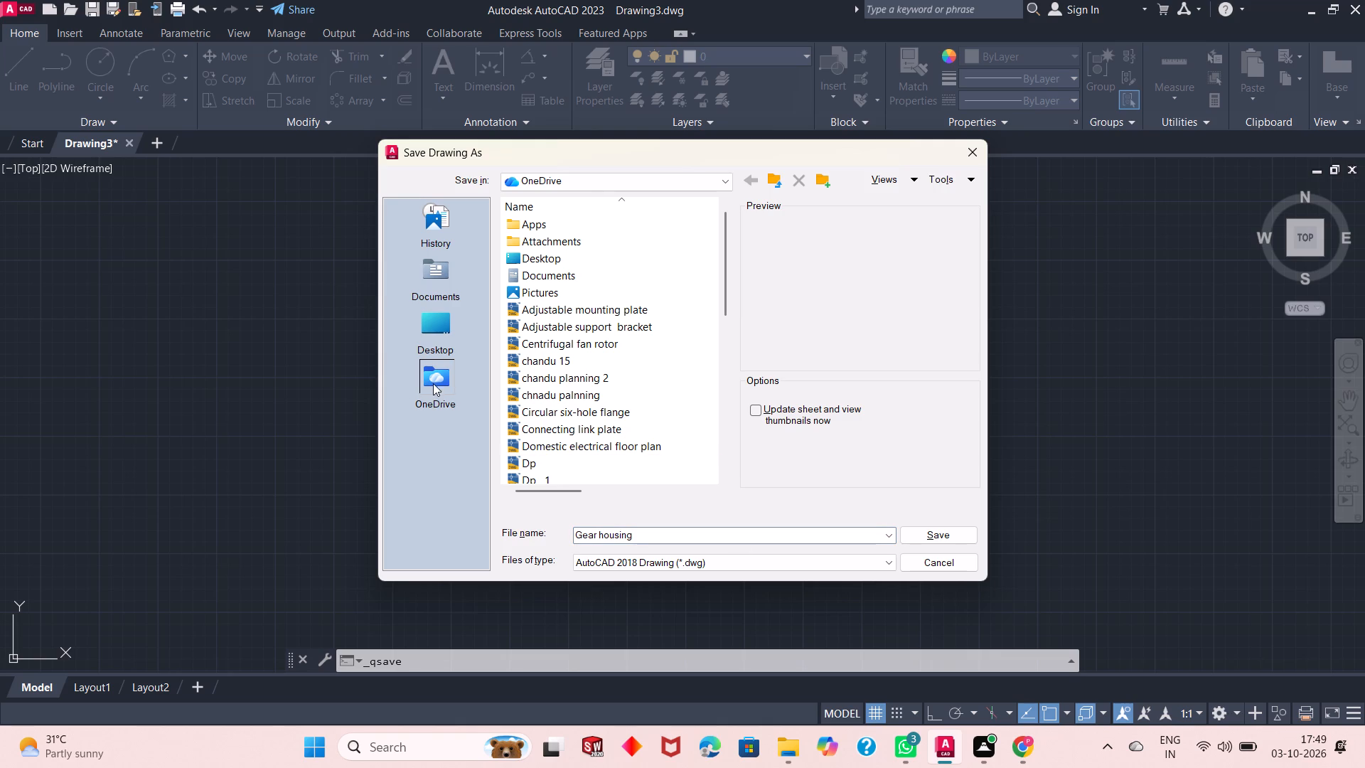
pyautogui.click(947, 535)
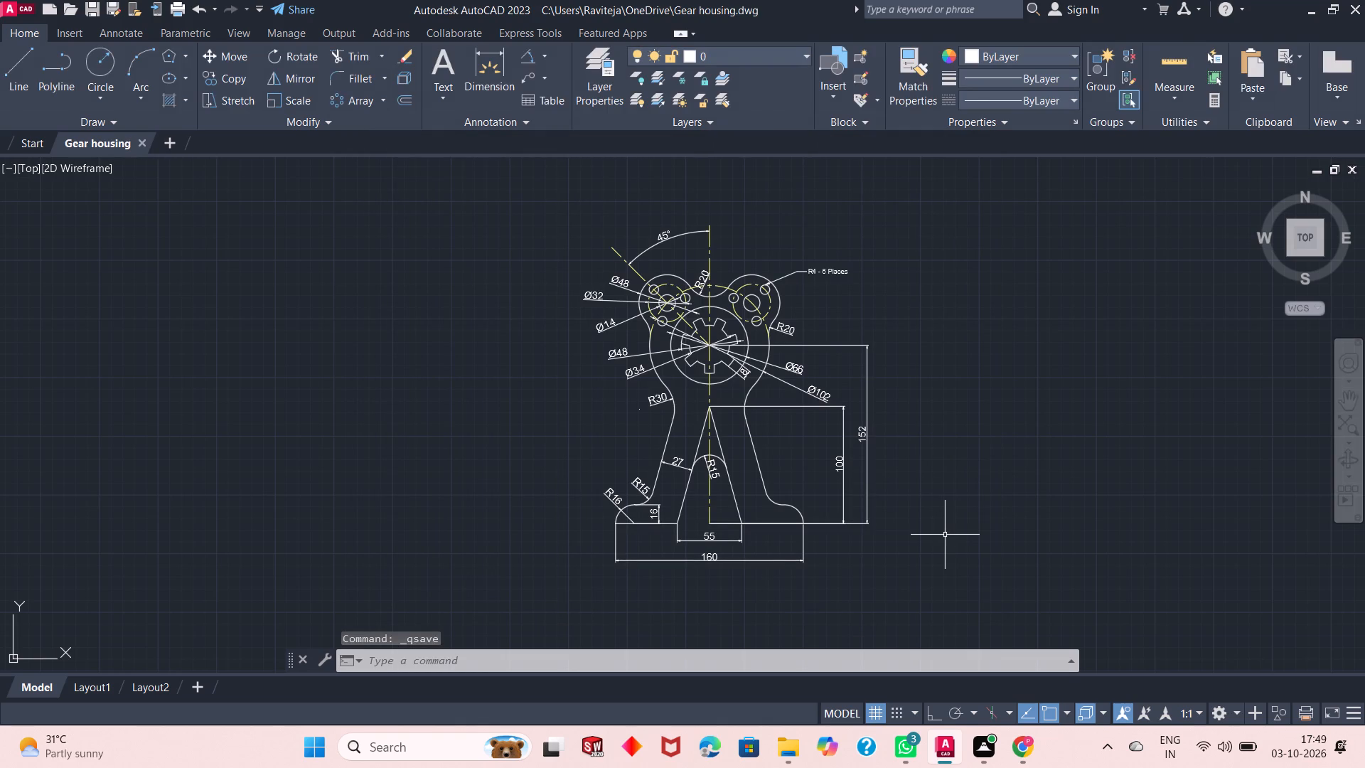
# Set up a plot with DWG To PDF.pc3 on ISO expand A4 (297.00 x 210.00 MM) paper, landscape orientation, with the plot centred.
pyautogui.write('plo')
pyautogui.press('Return')
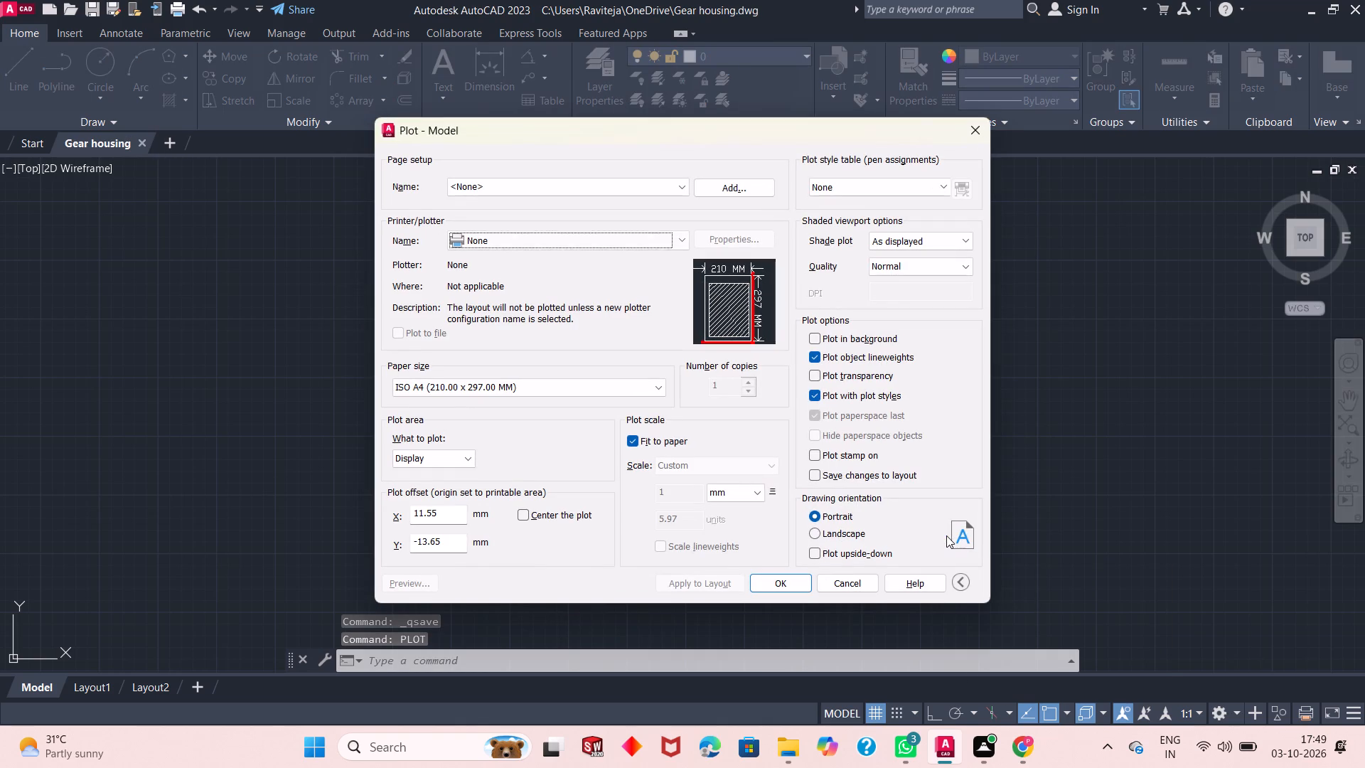
pyautogui.click(554, 241)
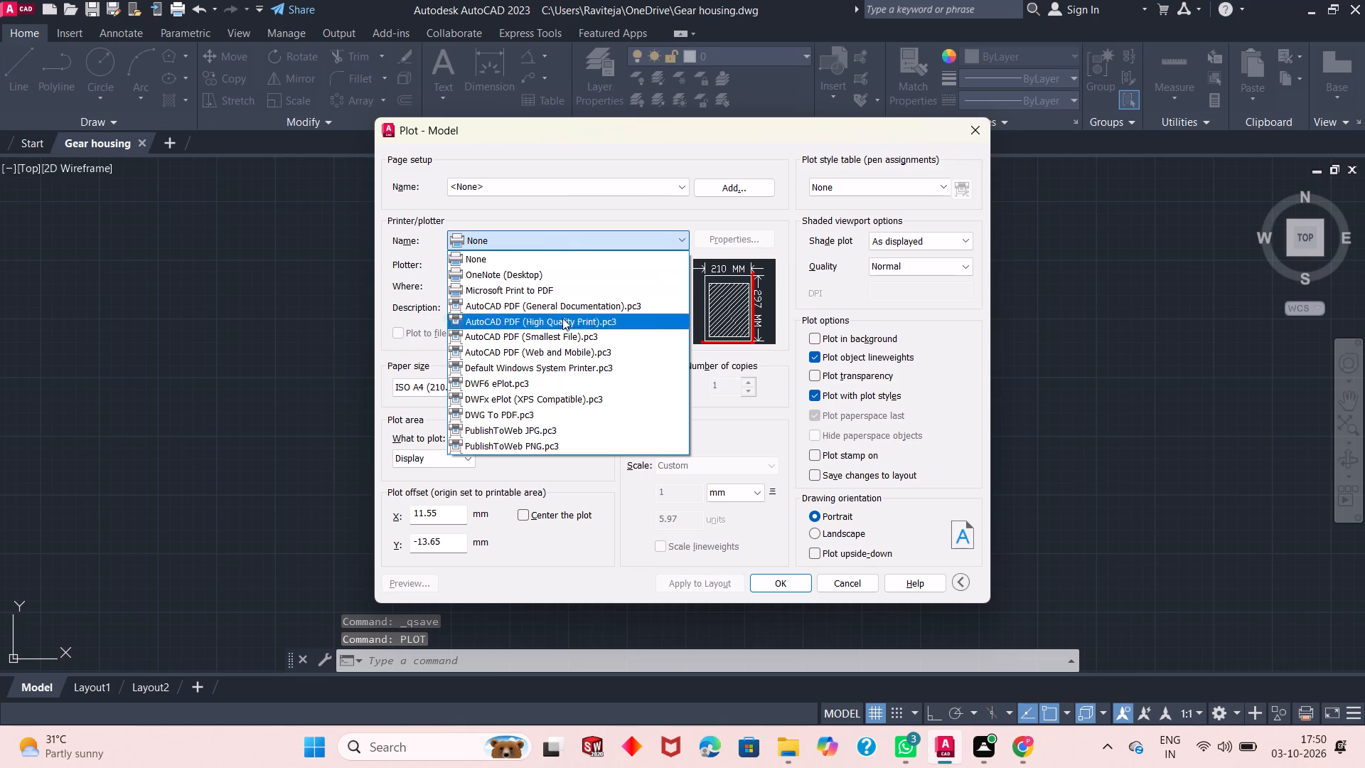
pyautogui.click(571, 411)
pyautogui.click(636, 392)
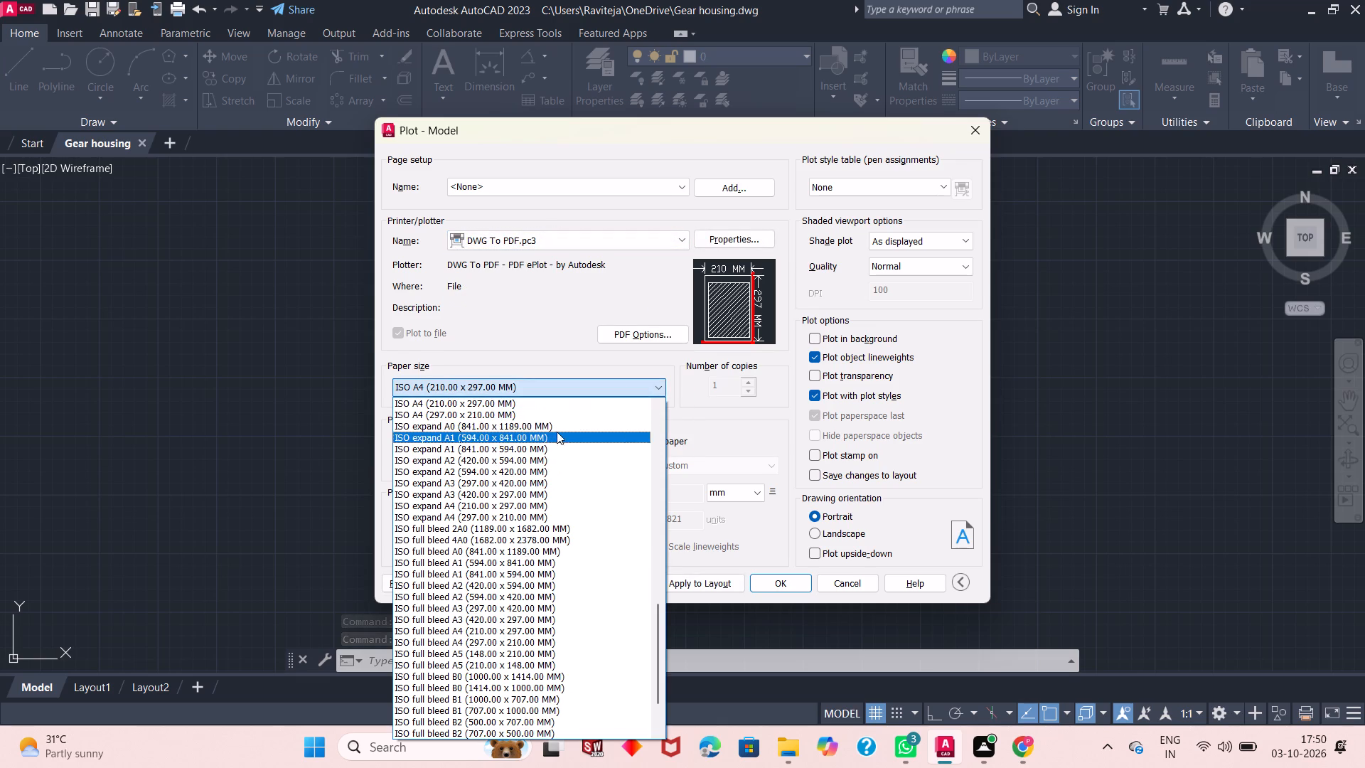
pyautogui.click(506, 513)
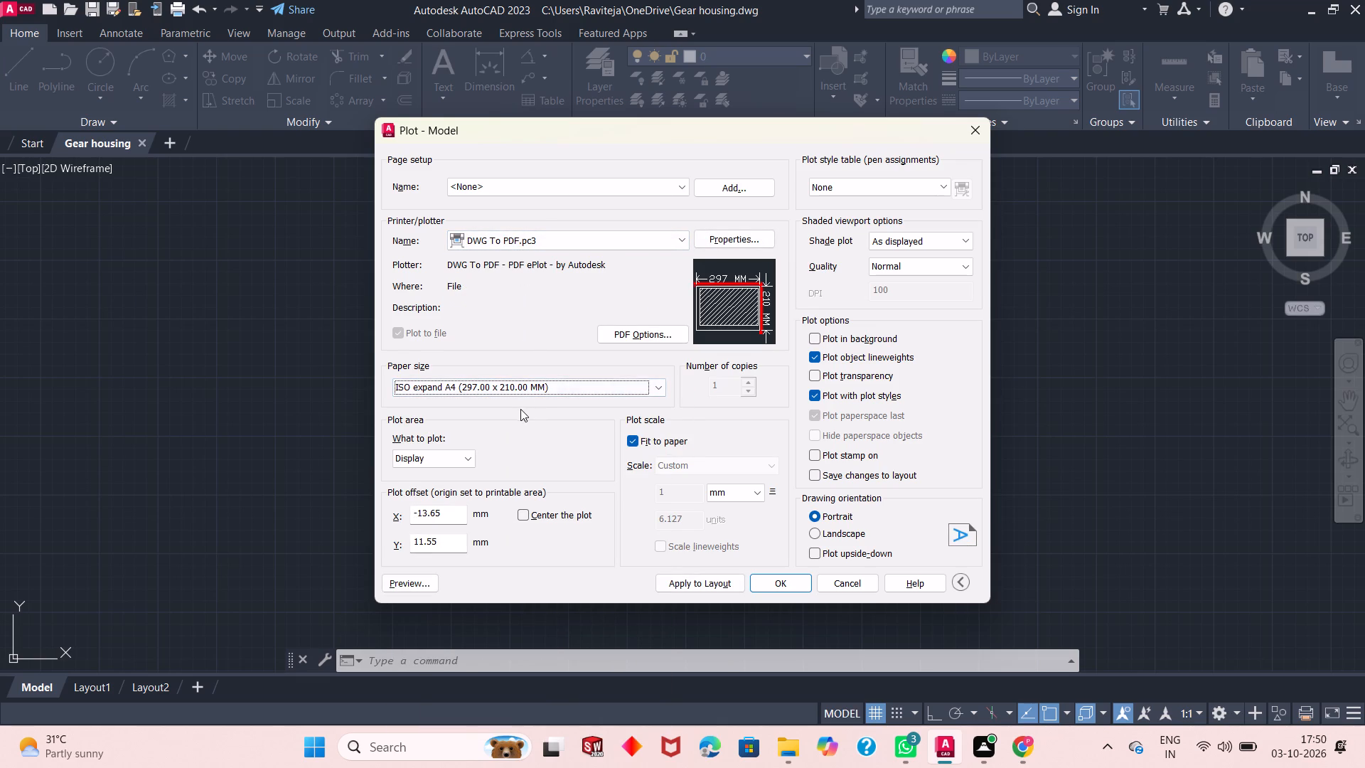
pyautogui.click(823, 531)
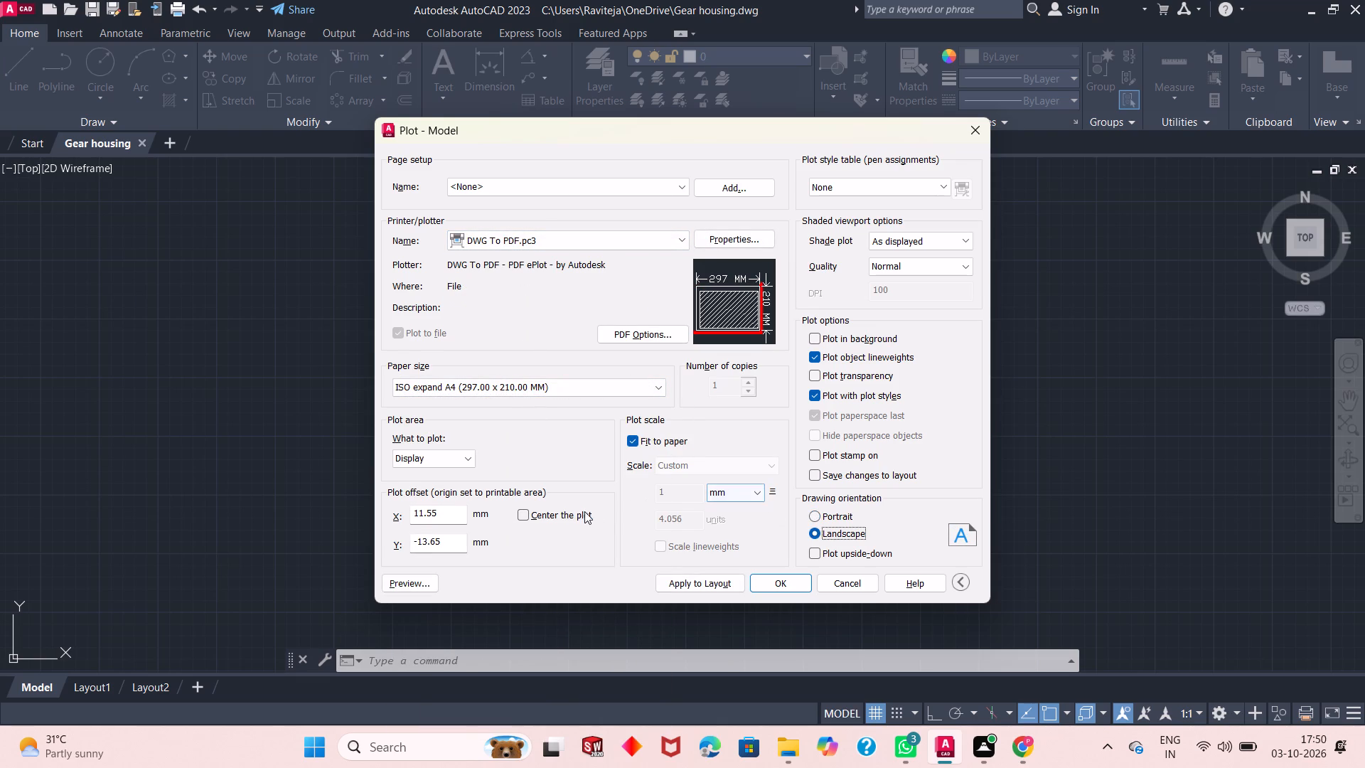
pyautogui.click(560, 518)
# Define the plot area as a window enclosing the whole gear housing part with all its dimensions.
pyautogui.click(438, 457)
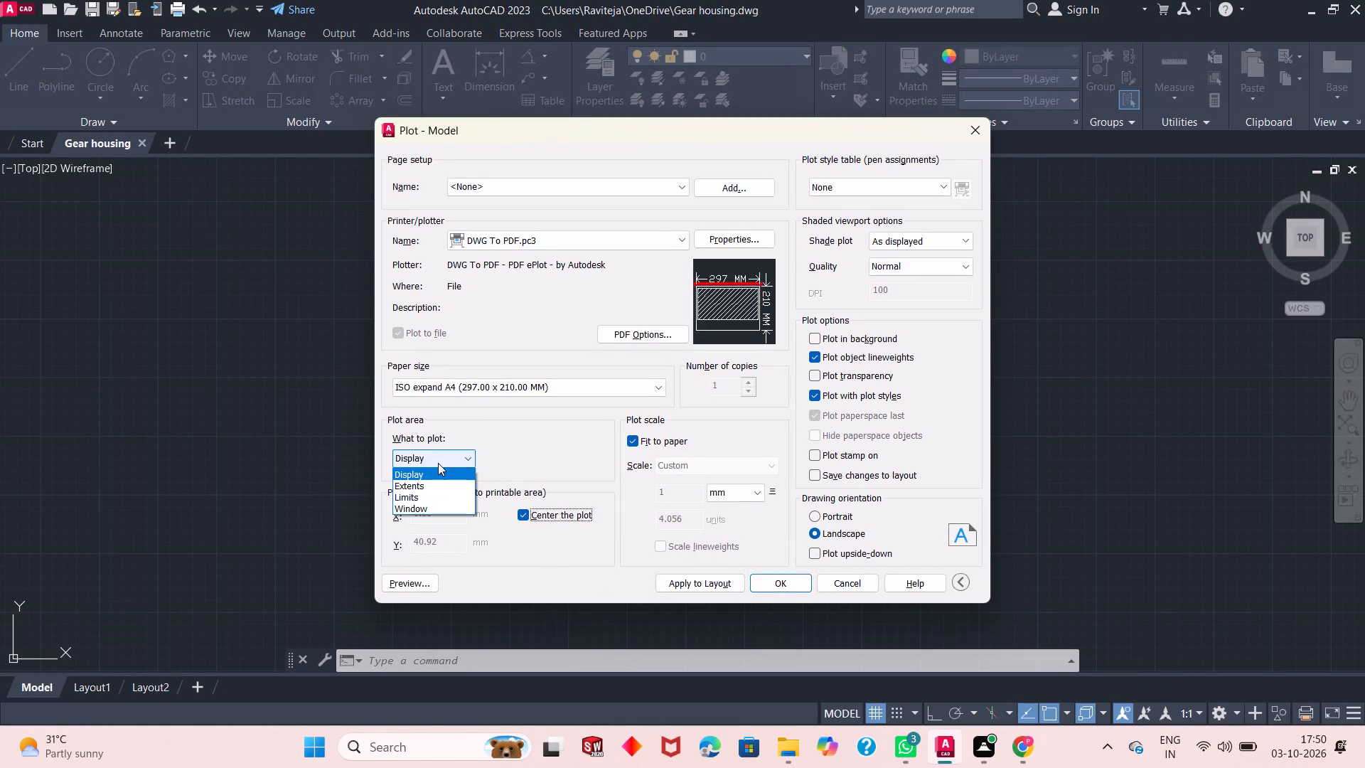
pyautogui.click(451, 511)
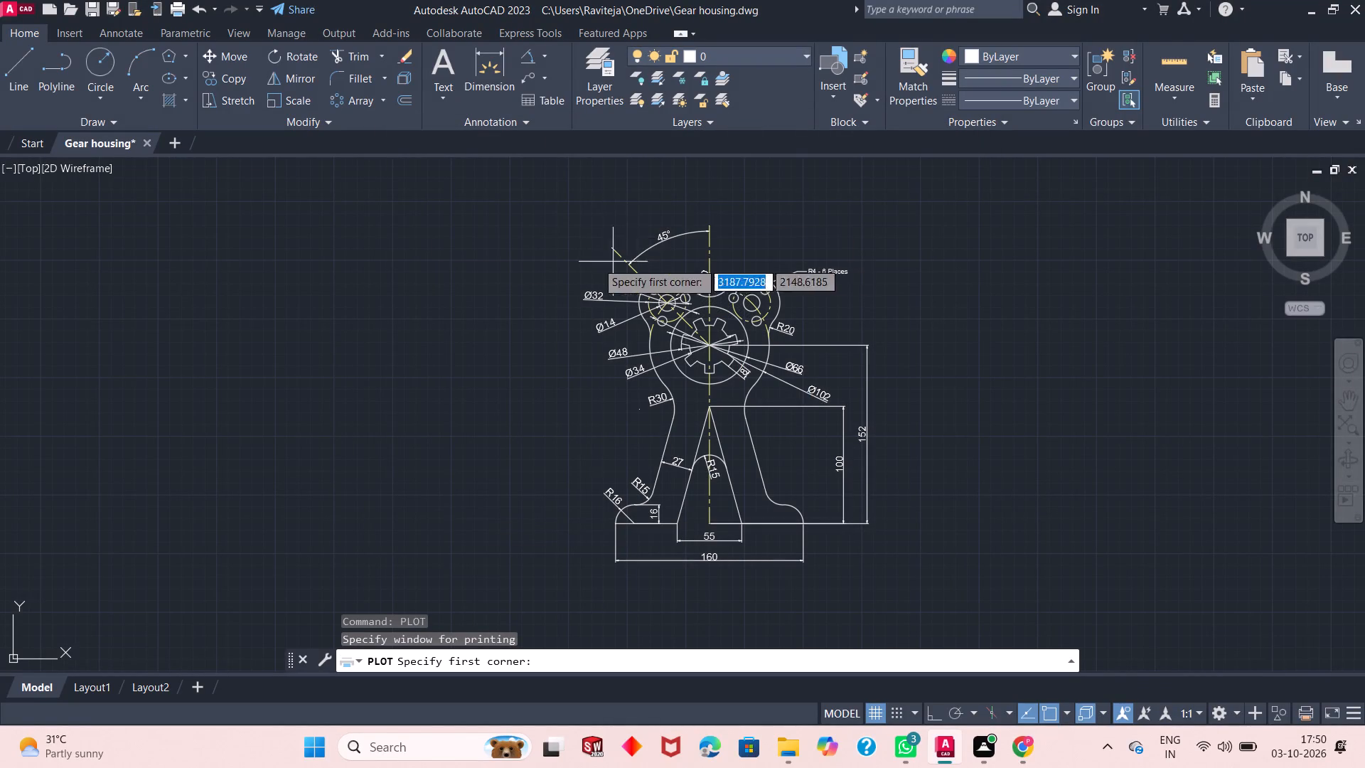
pyautogui.click(514, 205)
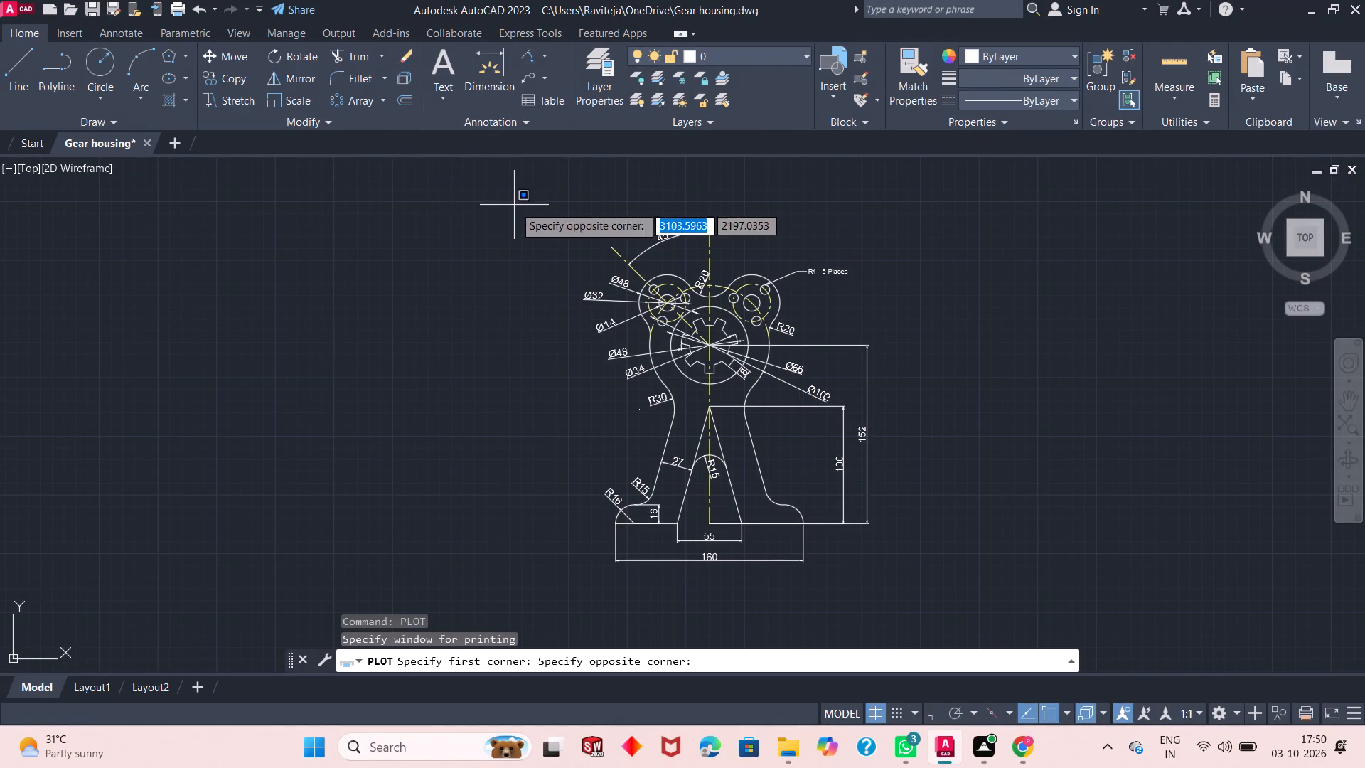
pyautogui.click(924, 615)
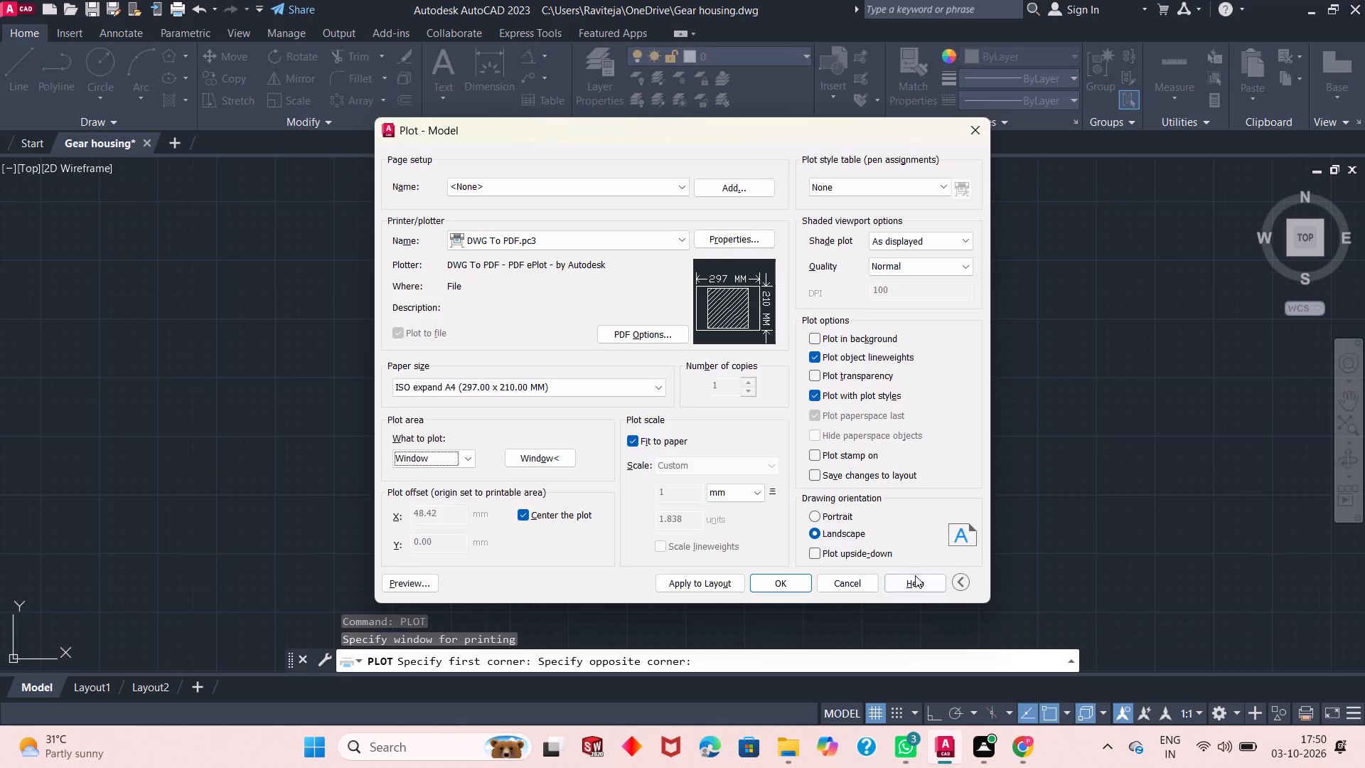
# Plot the drawing to Gear housing-Model.pdf in the OneDrive folder, and close the resulting PDF.
pyautogui.click(786, 585)
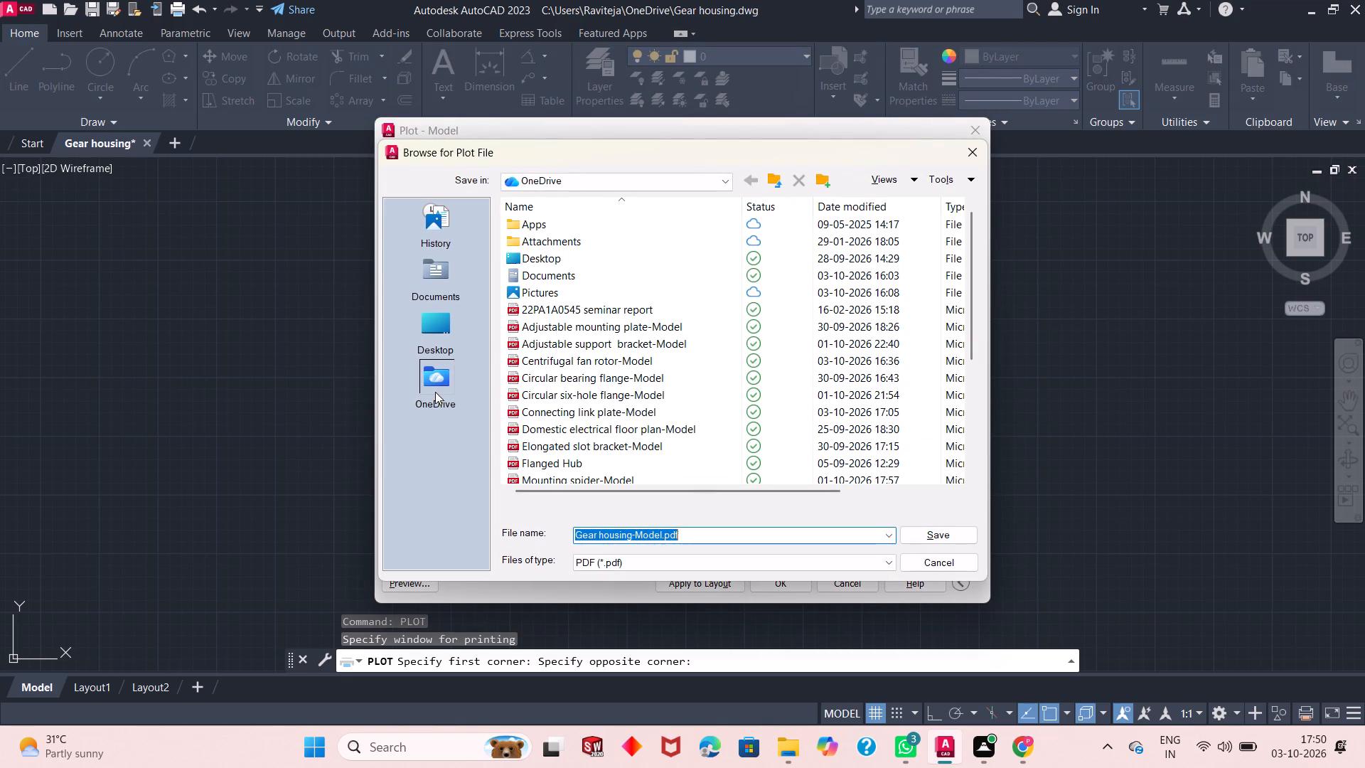
pyautogui.click(435, 390)
pyautogui.click(931, 533)
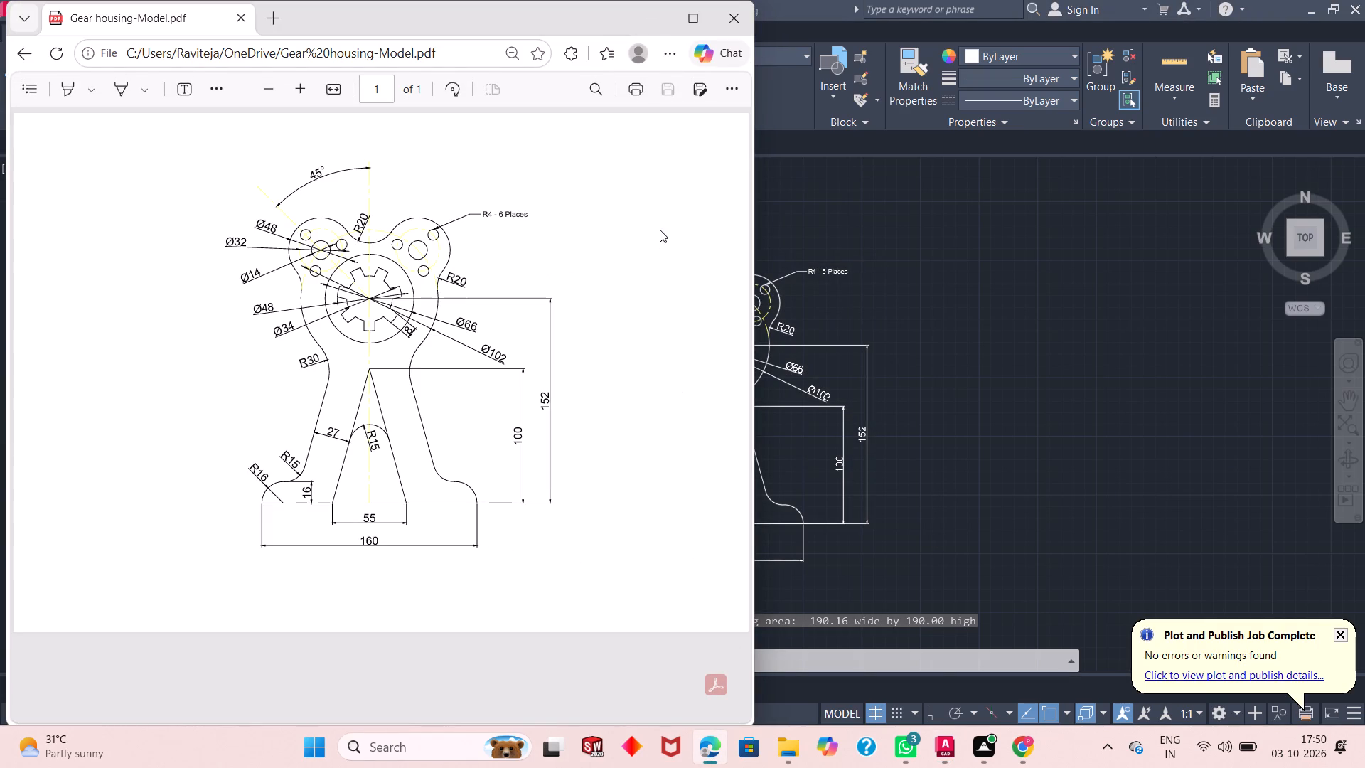
pyautogui.click(734, 23)
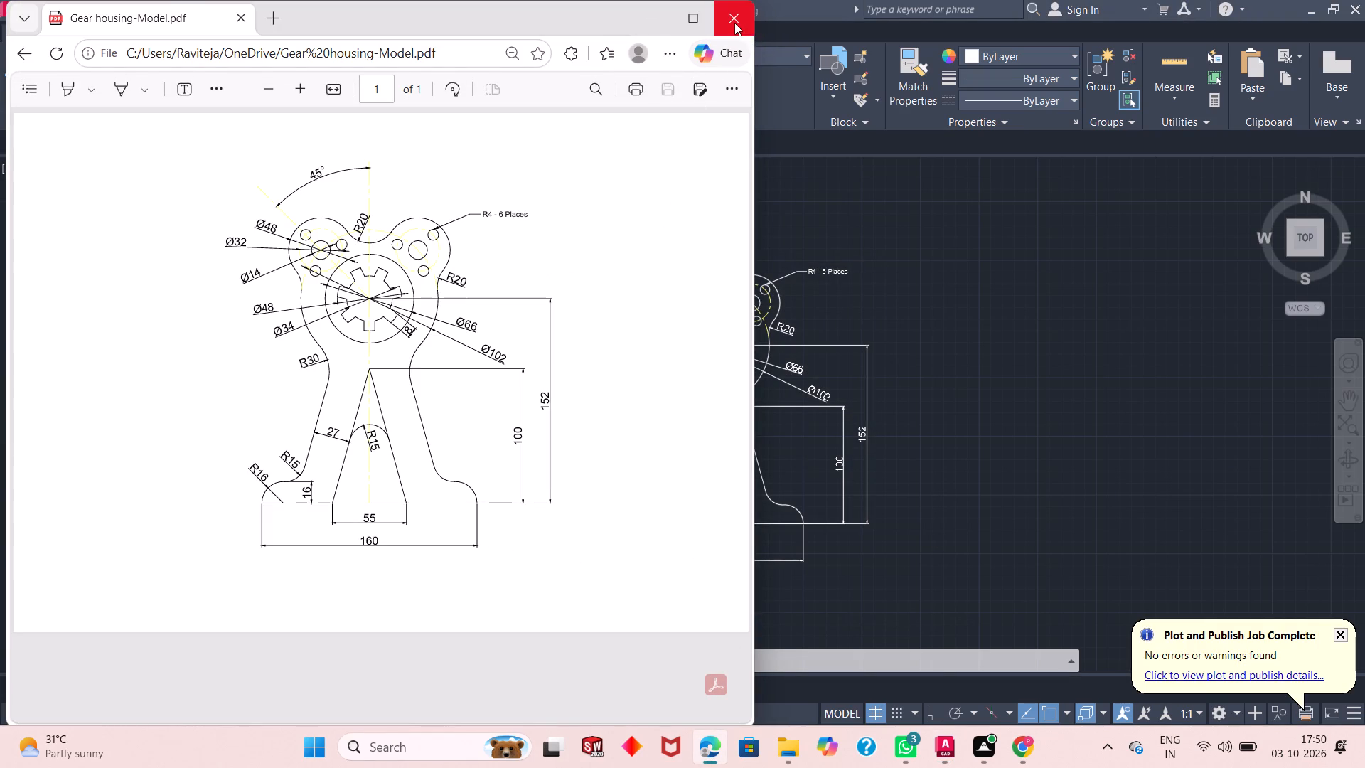